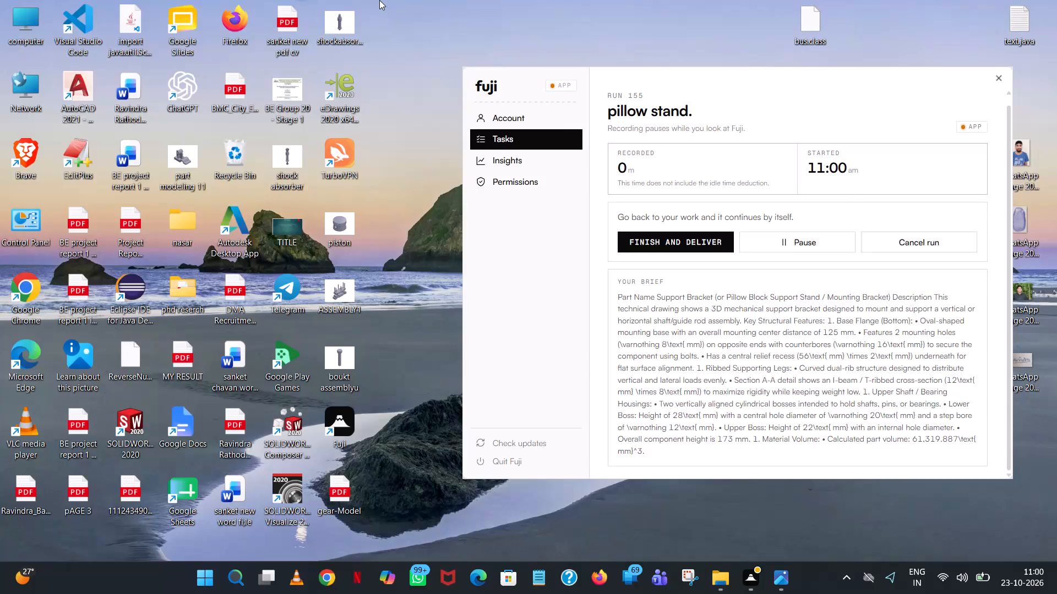
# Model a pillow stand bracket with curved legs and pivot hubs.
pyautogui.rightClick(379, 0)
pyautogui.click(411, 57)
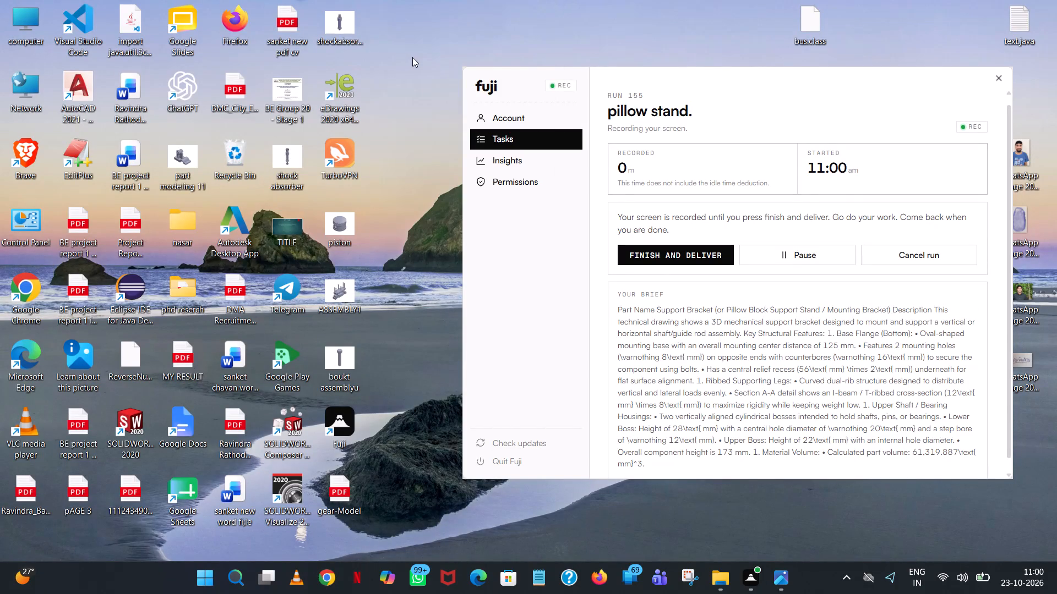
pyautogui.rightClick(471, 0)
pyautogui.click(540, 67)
# Launch SOLIDWORKS 2020 from the desktop.
pyautogui.doubleClick(118, 414)
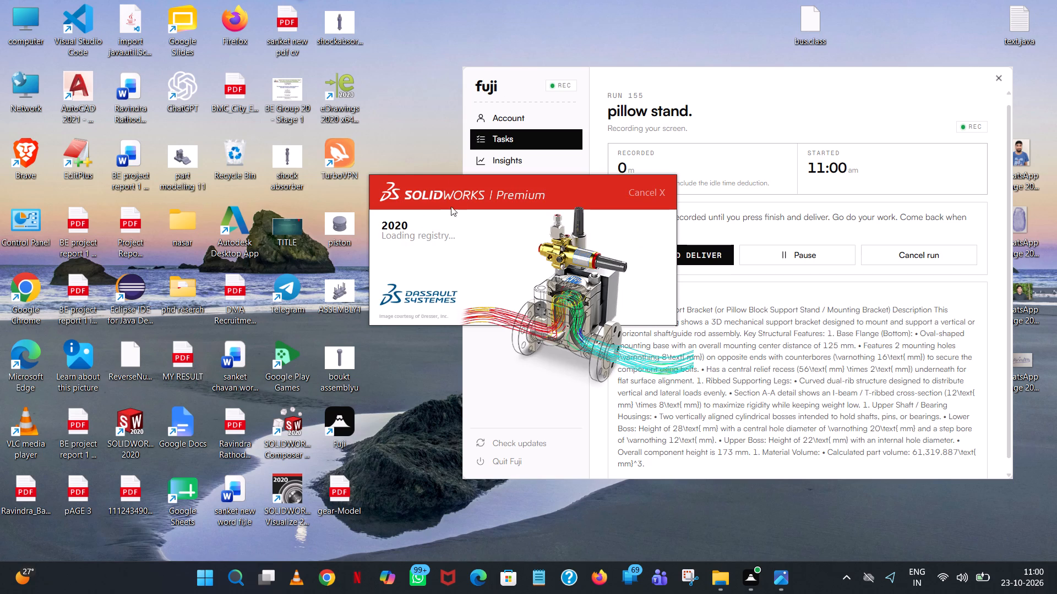
pyautogui.moveTo(461, 195); pyautogui.dragTo(573, 111)
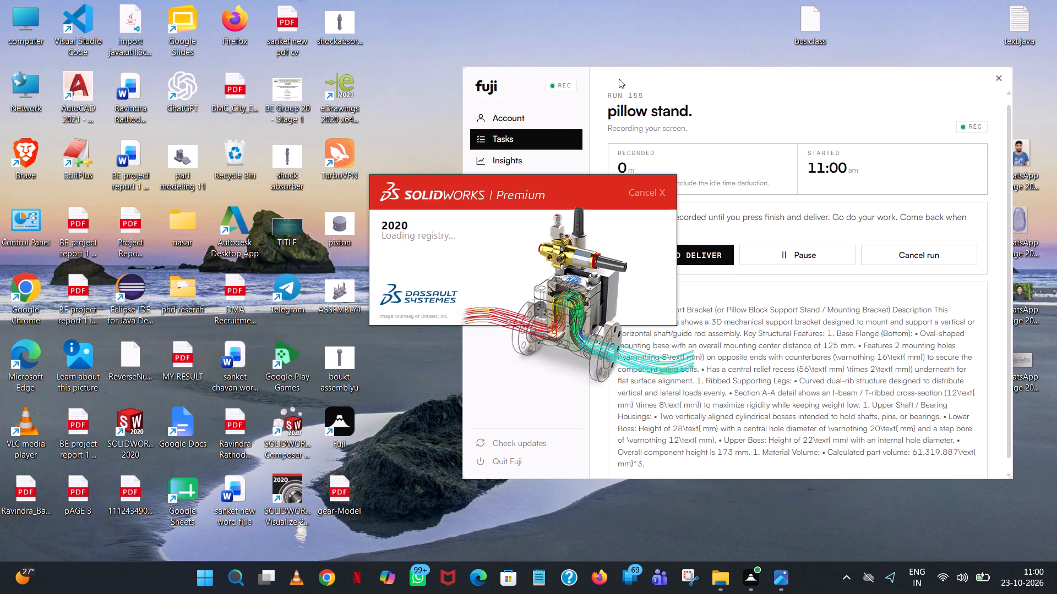
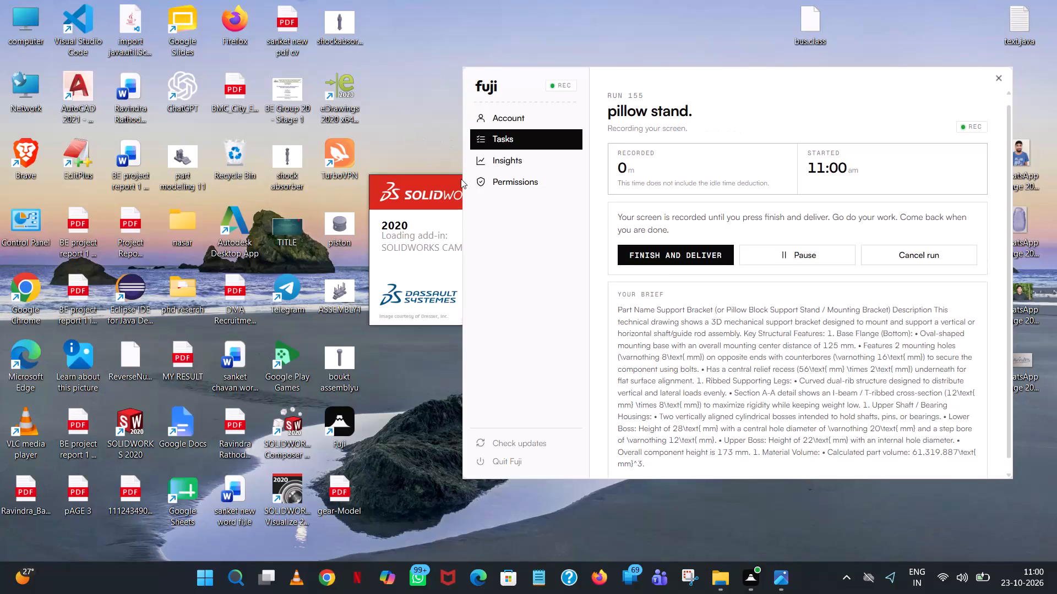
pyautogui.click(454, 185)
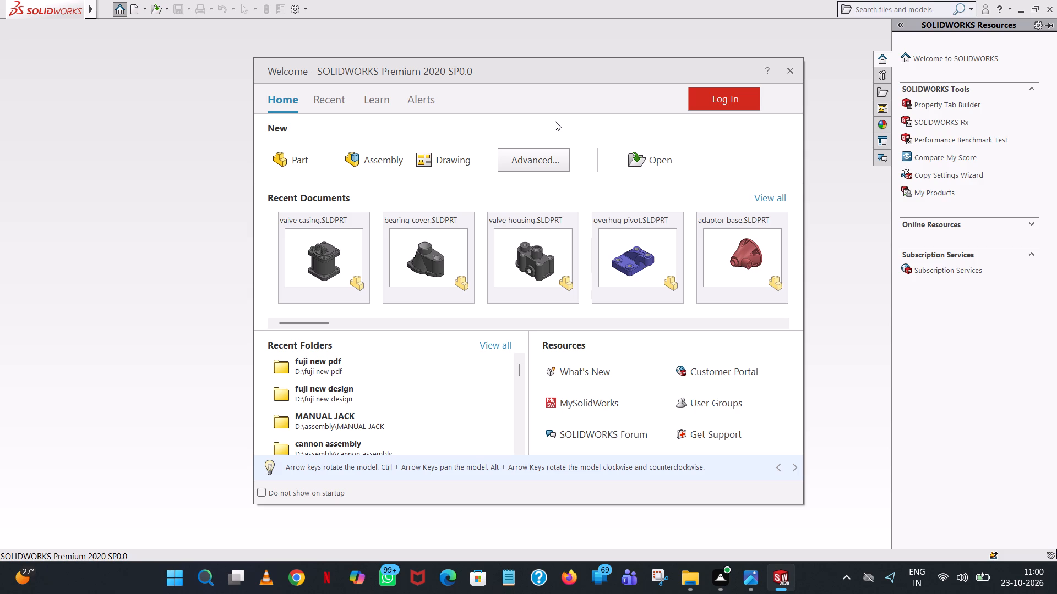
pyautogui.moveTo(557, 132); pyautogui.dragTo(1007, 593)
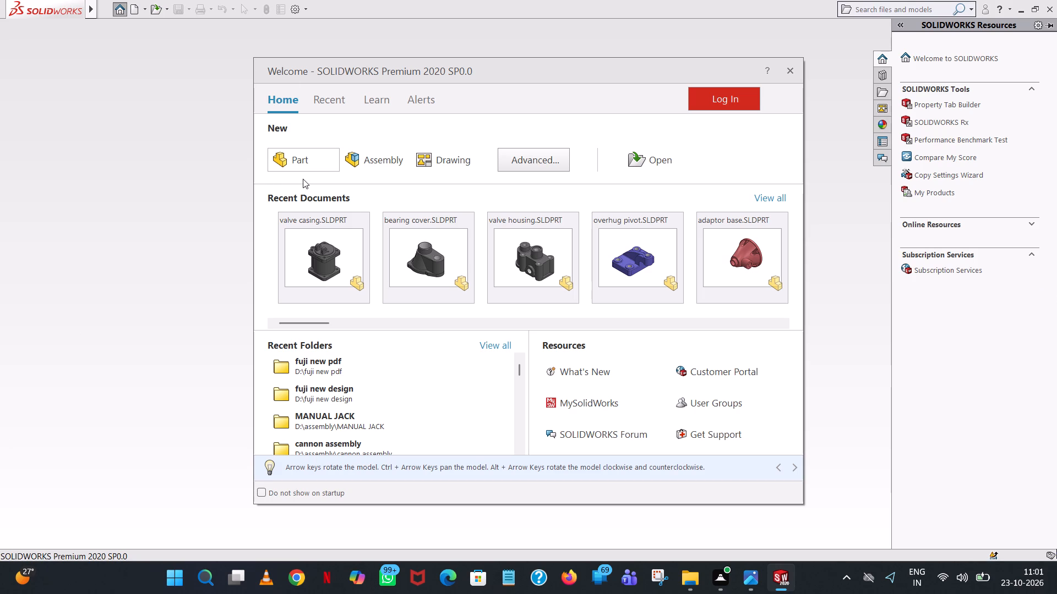
# Create a new part document.
pyautogui.doubleClick(272, 158)
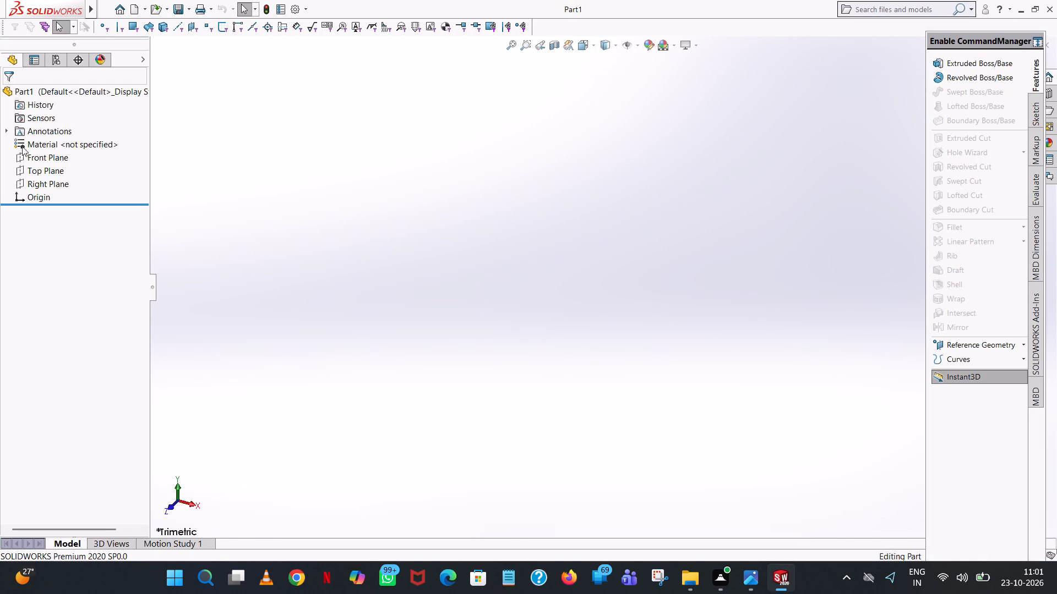
# Open a new sketch on the Top Plane and clear the plane selection.
pyautogui.click(39, 156)
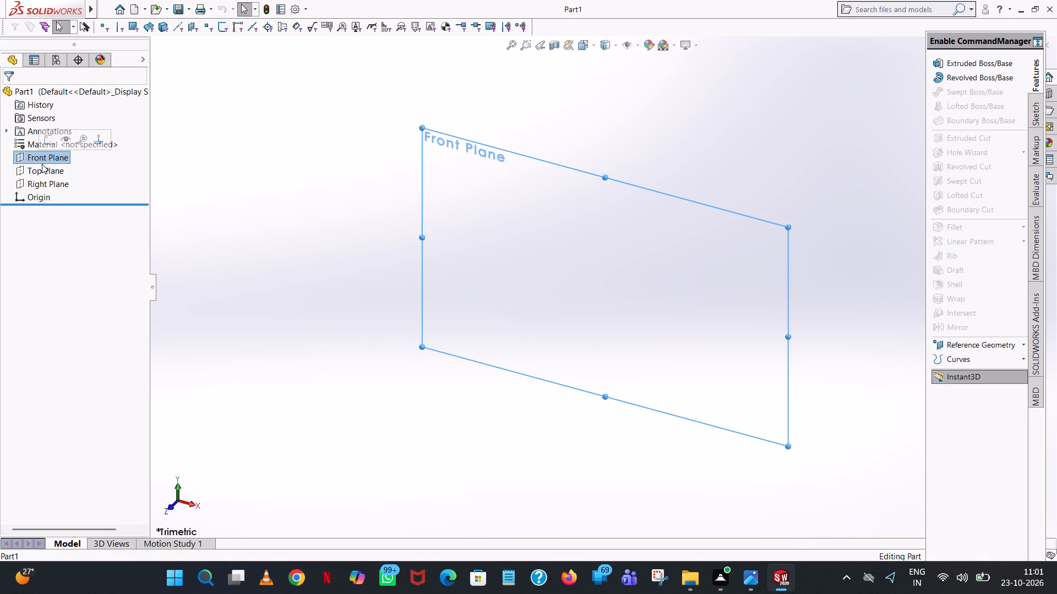
pyautogui.click(47, 174)
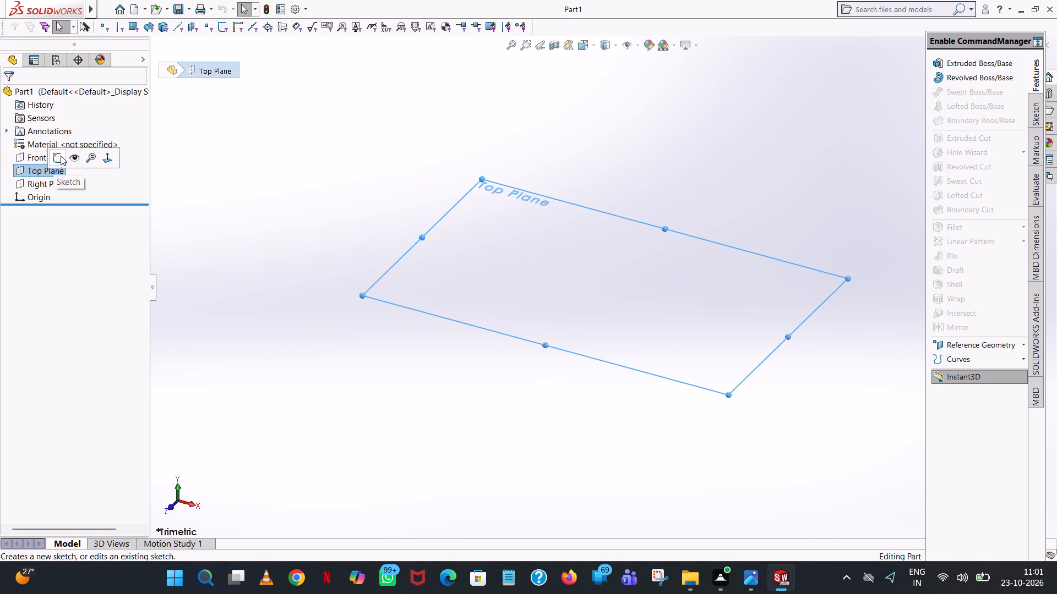
pyautogui.click(61, 155)
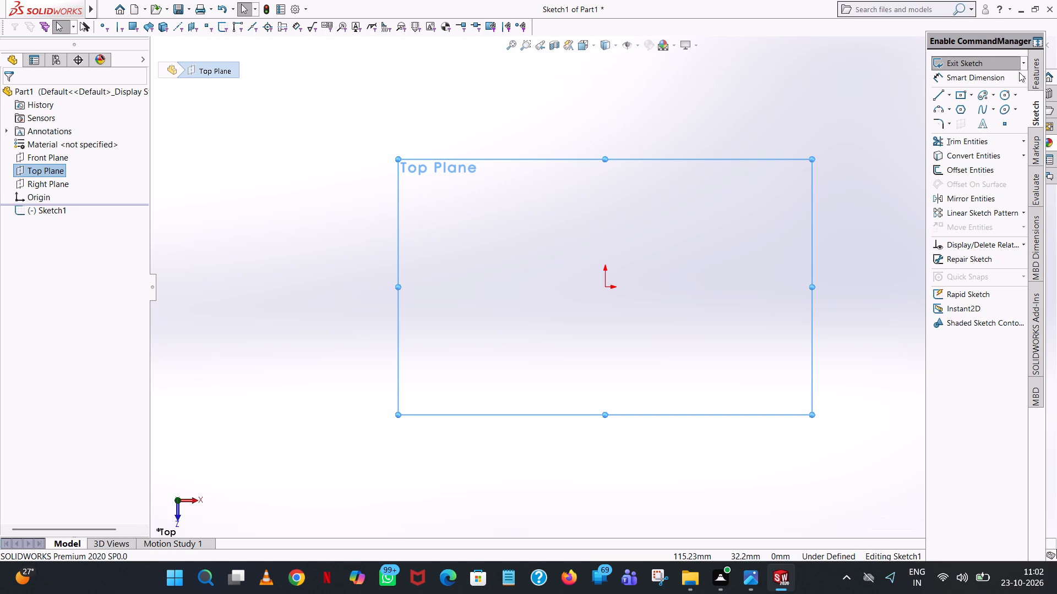
pyautogui.moveTo(0, 68); pyautogui.dragTo(0, 409)
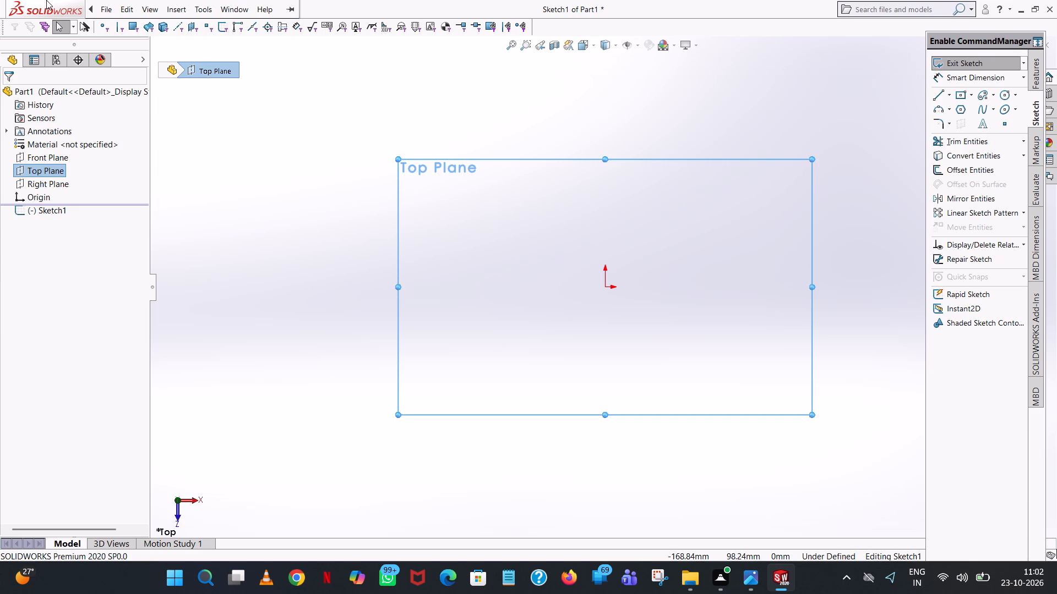
pyautogui.scroll(4, 7, 593)
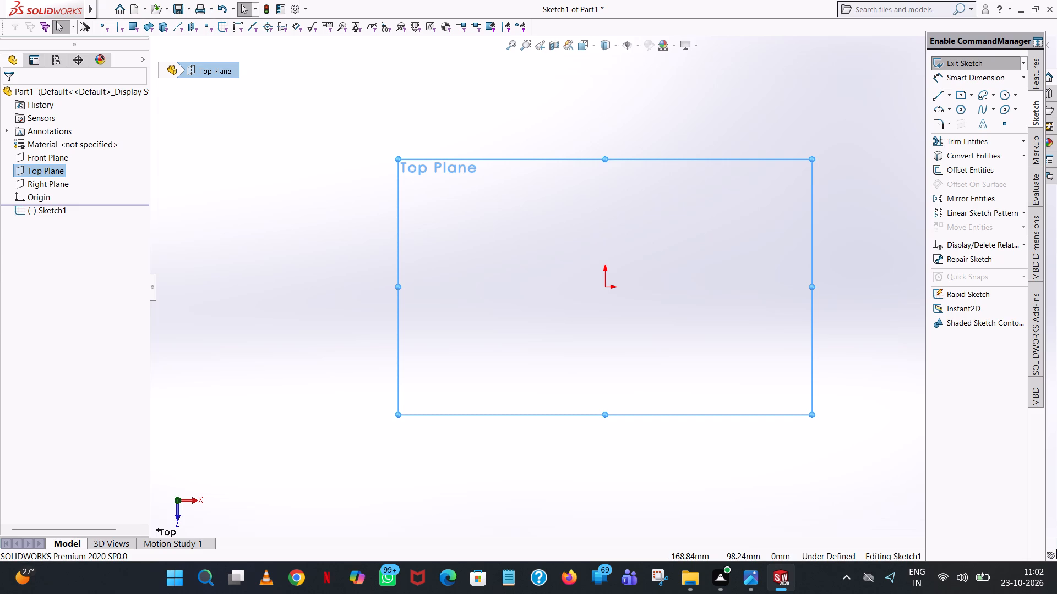
pyautogui.click(664, 121)
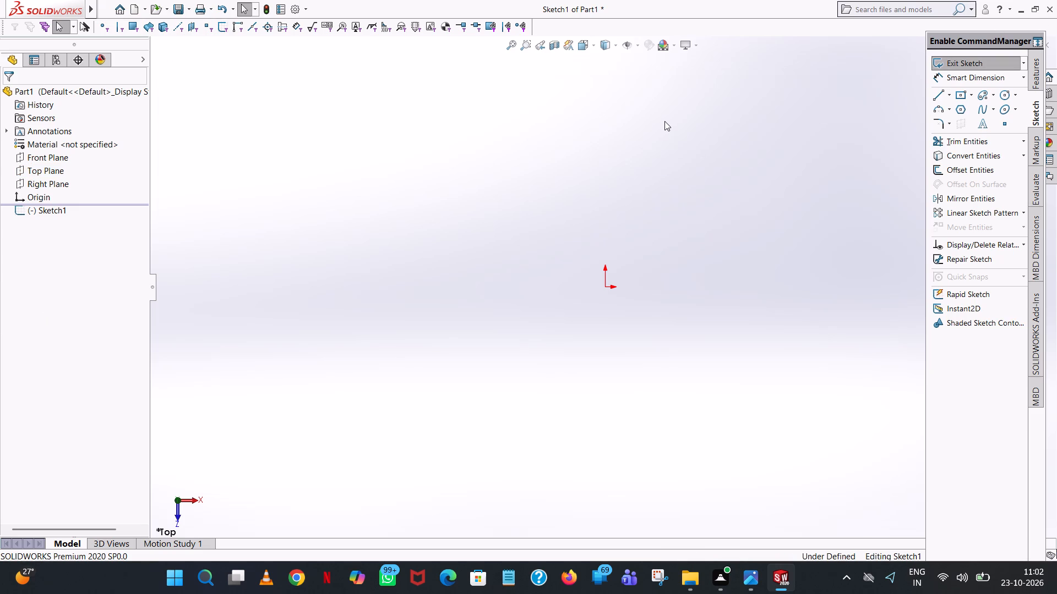
# Sketch a horizontal line from the origin in the +X direction with a length of 125 mm.
pyautogui.click(1005, 99)
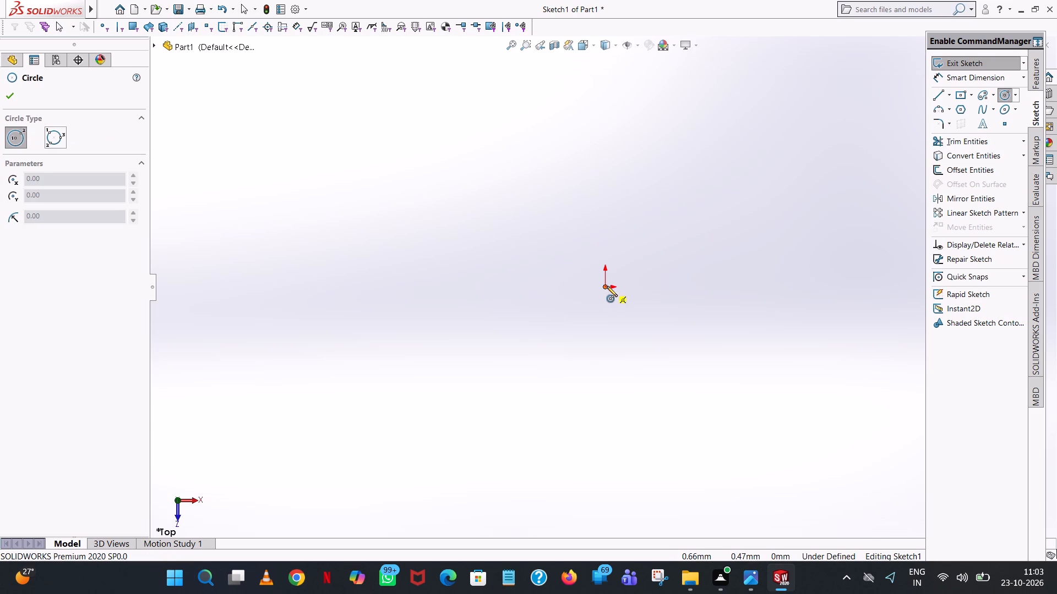
pyautogui.click(935, 89)
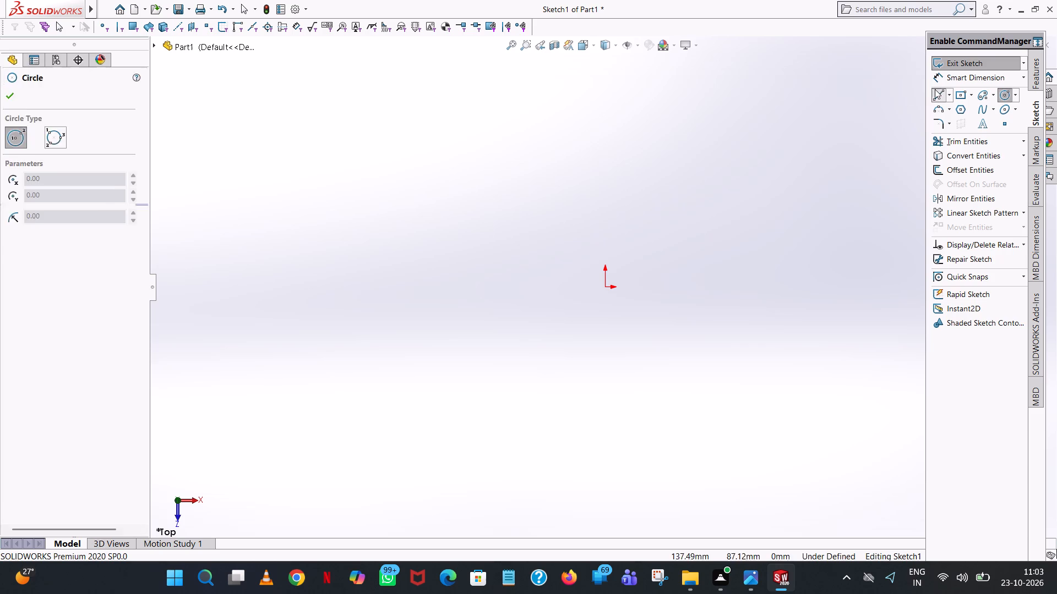
pyautogui.click(607, 287)
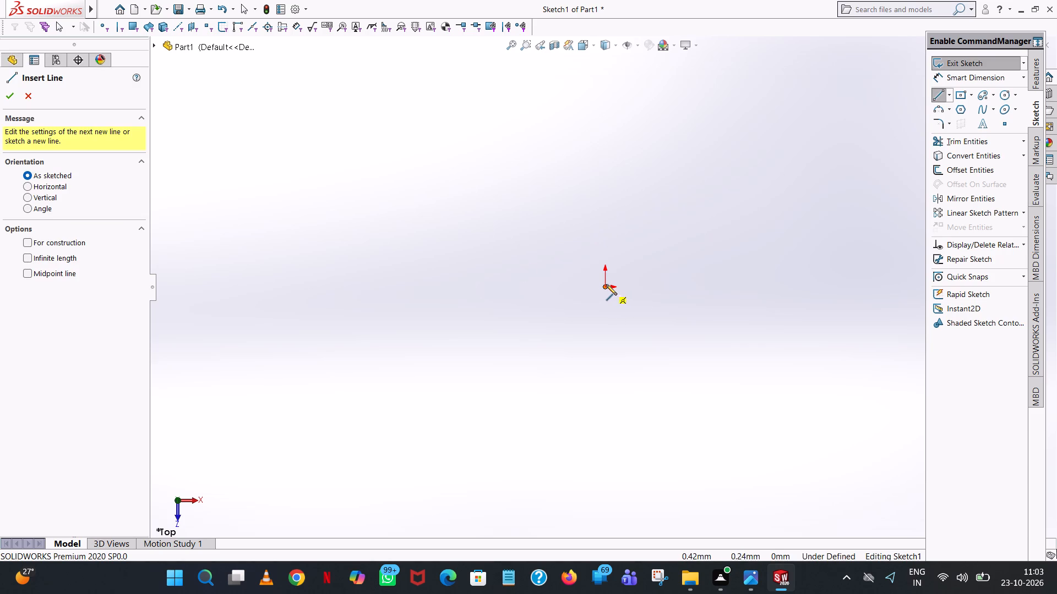
pyautogui.click(737, 290)
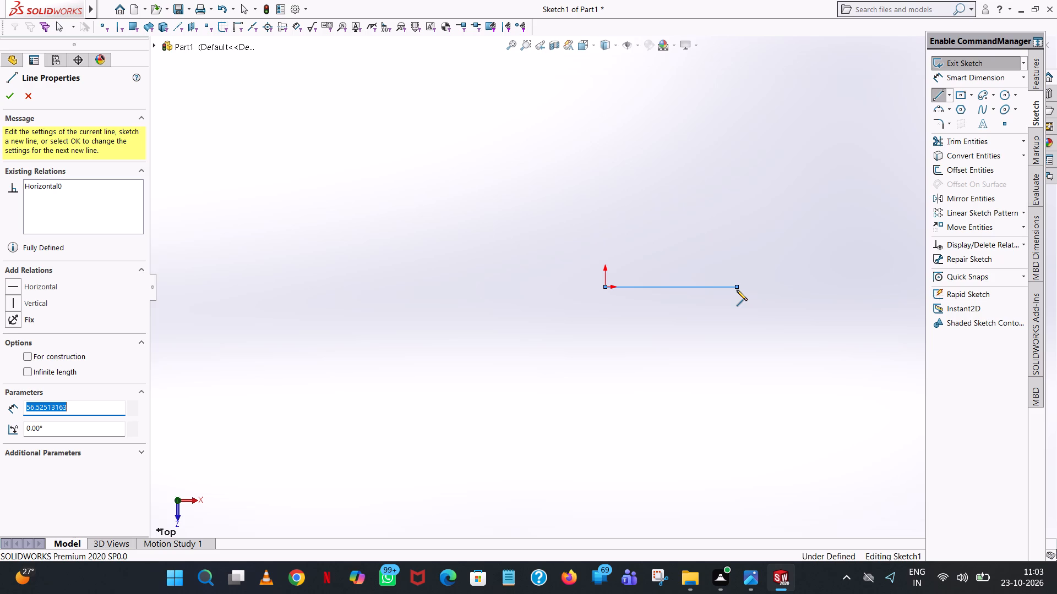
pyautogui.write('125')
pyautogui.press('Return')
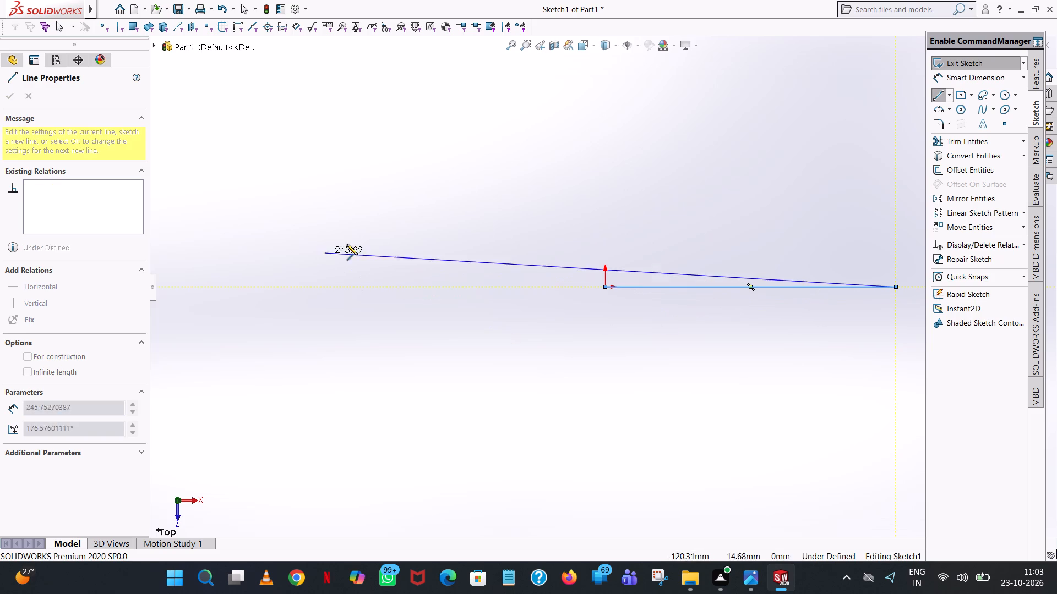
pyautogui.rightClick(444, 207)
pyautogui.click(476, 216)
# Set the horizontal line's length to 125/2, that is 62.5 mm.
pyautogui.click(745, 287)
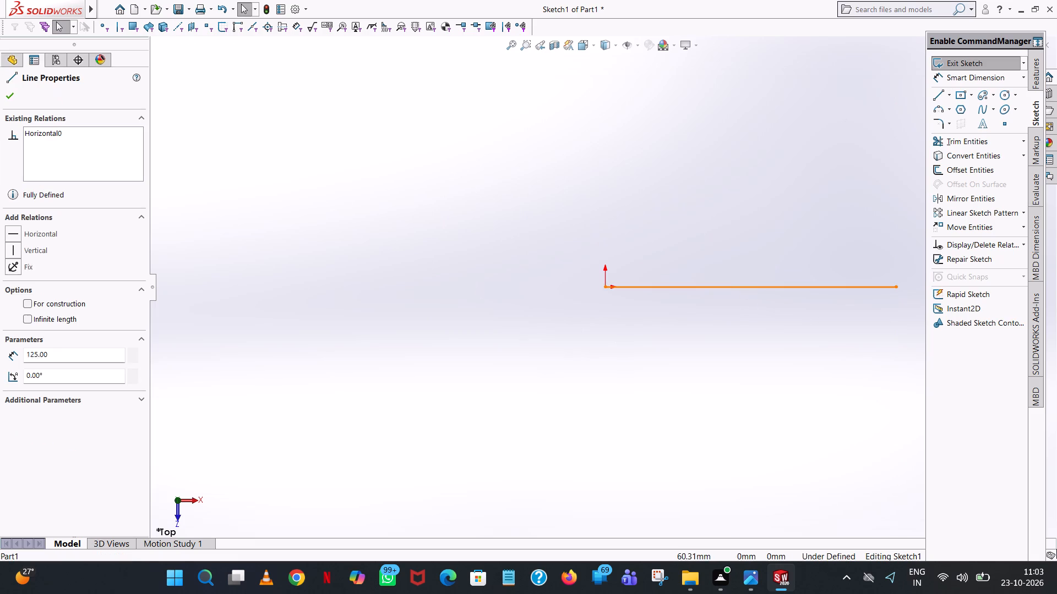
pyautogui.click(62, 358)
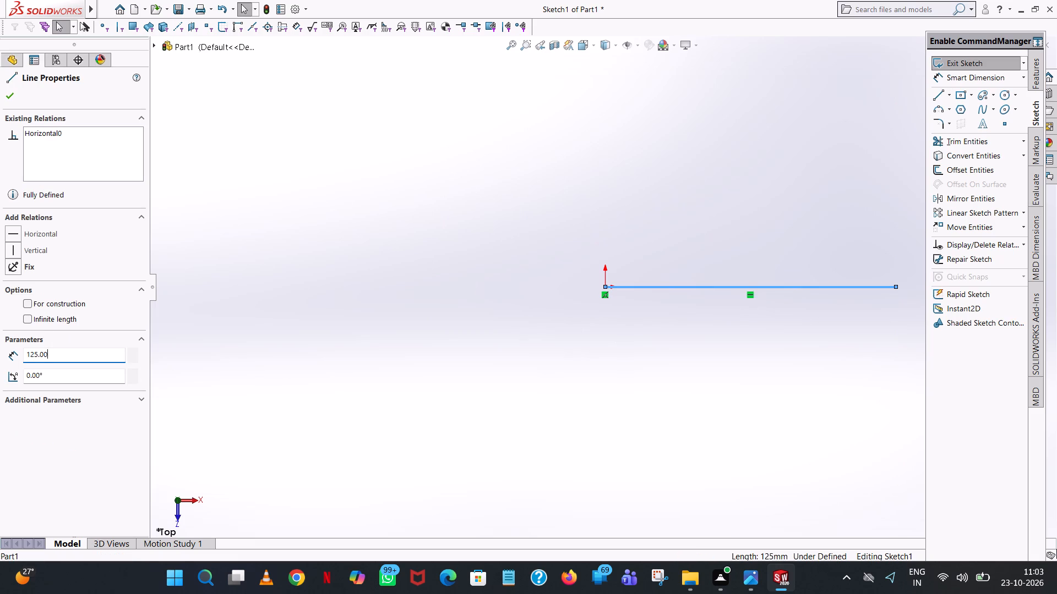
pyautogui.write('/2')
pyautogui.press('Return')
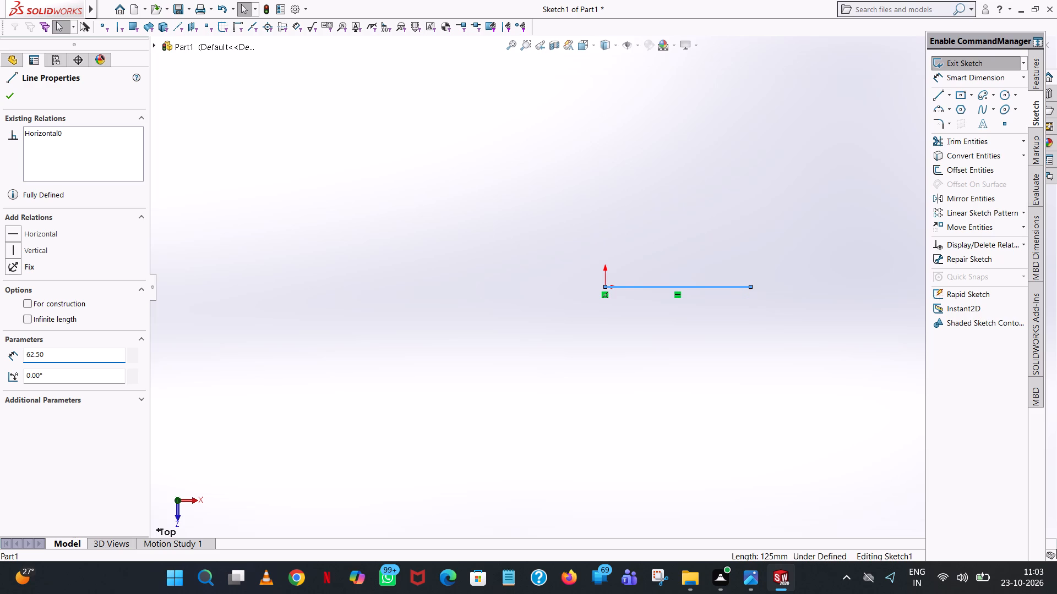
pyautogui.click(463, 173)
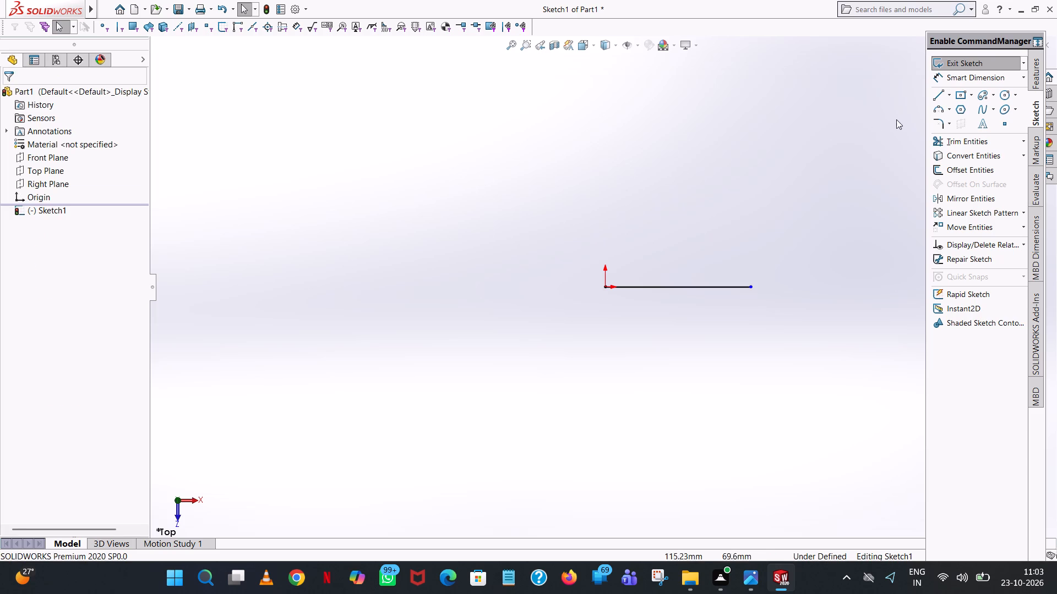
# Sketch a second horizontal line from the origin in the -X direction and set its length to 125/2, that is 62.5 mm.
pyautogui.click(938, 91)
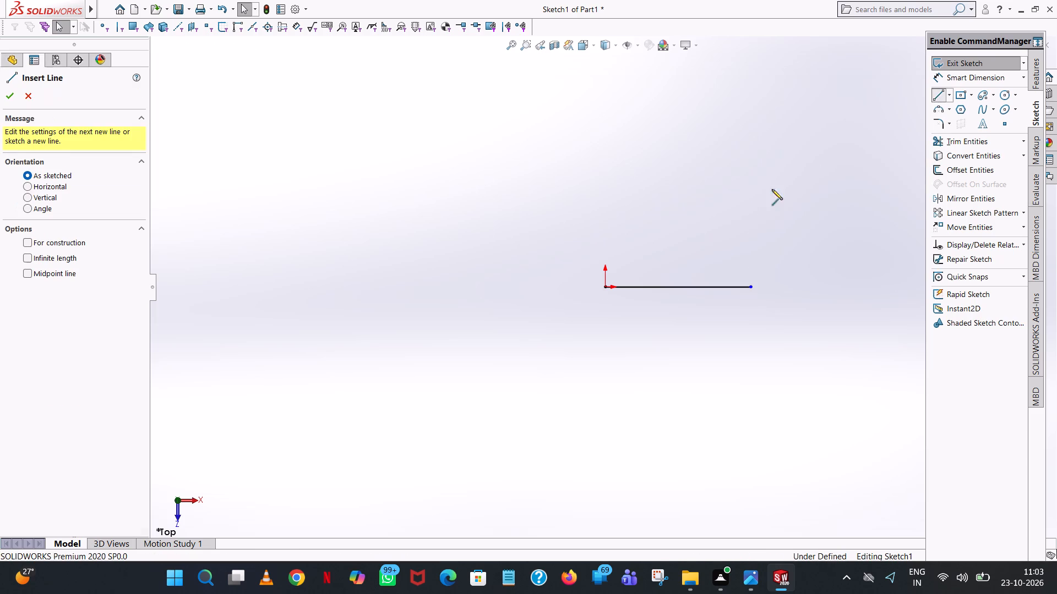
pyautogui.click(606, 287)
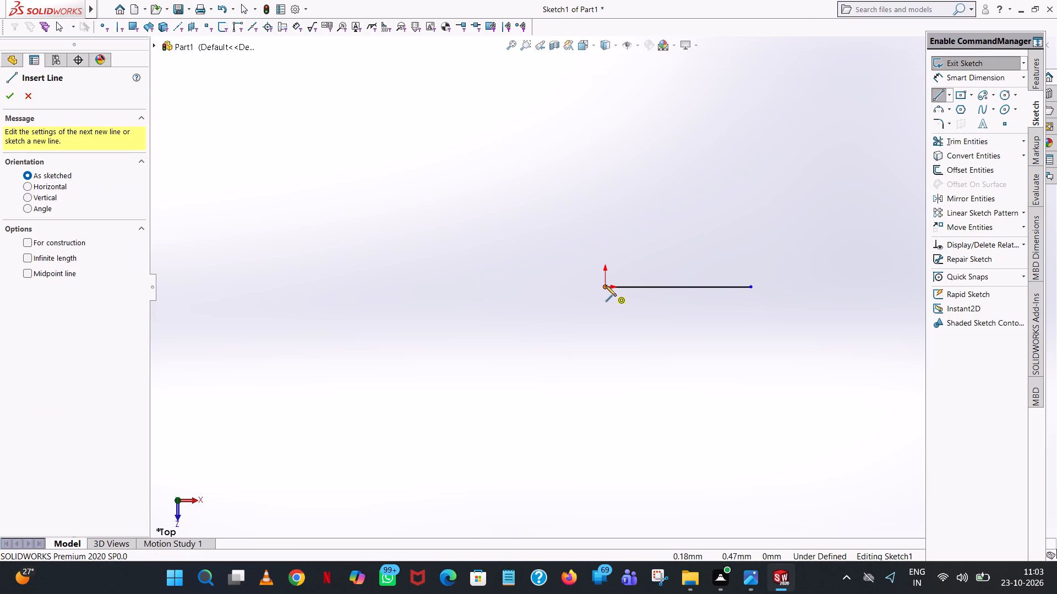
pyautogui.click(454, 288)
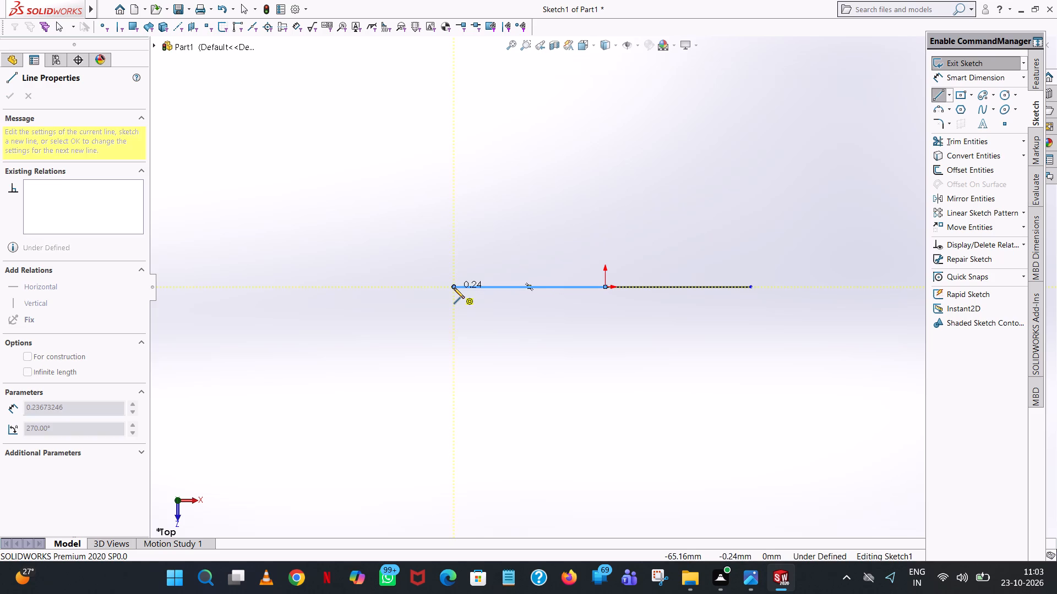
pyautogui.write('125/2')
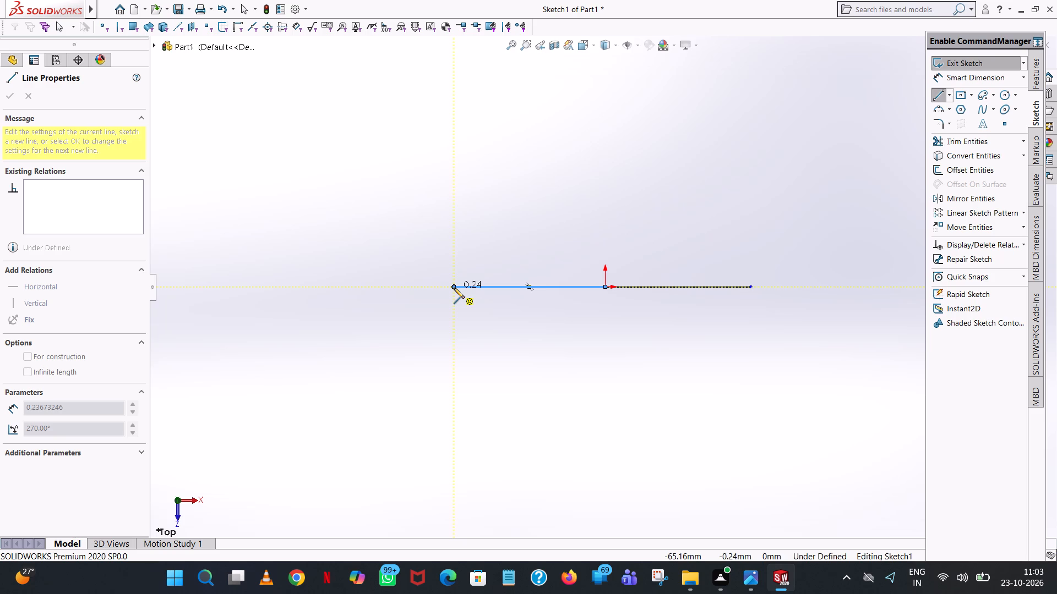
pyautogui.rightClick(444, 293)
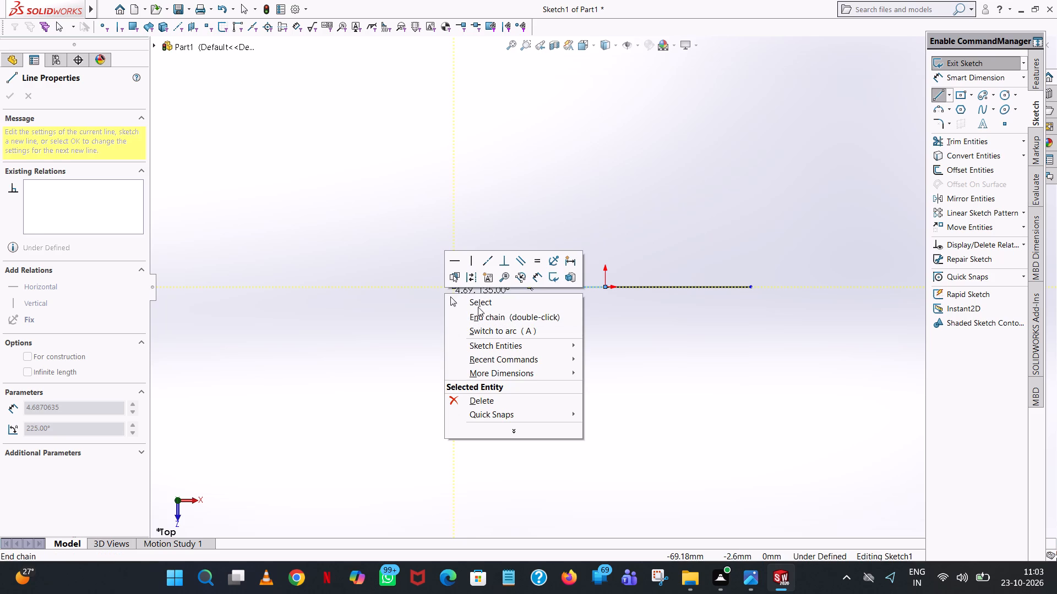
pyautogui.click(478, 306)
pyautogui.click(492, 284)
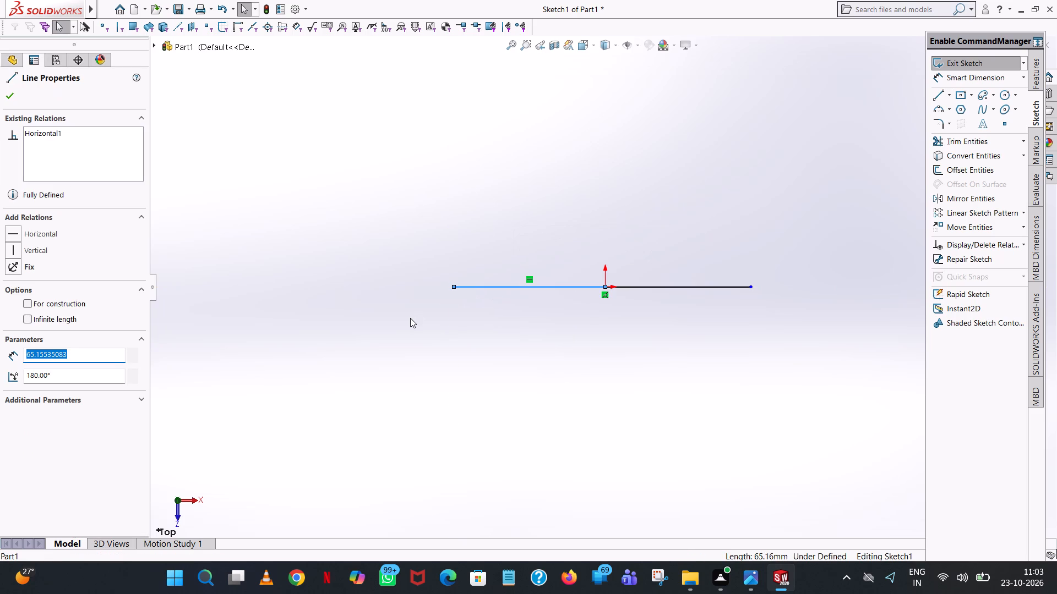
pyautogui.write('125')
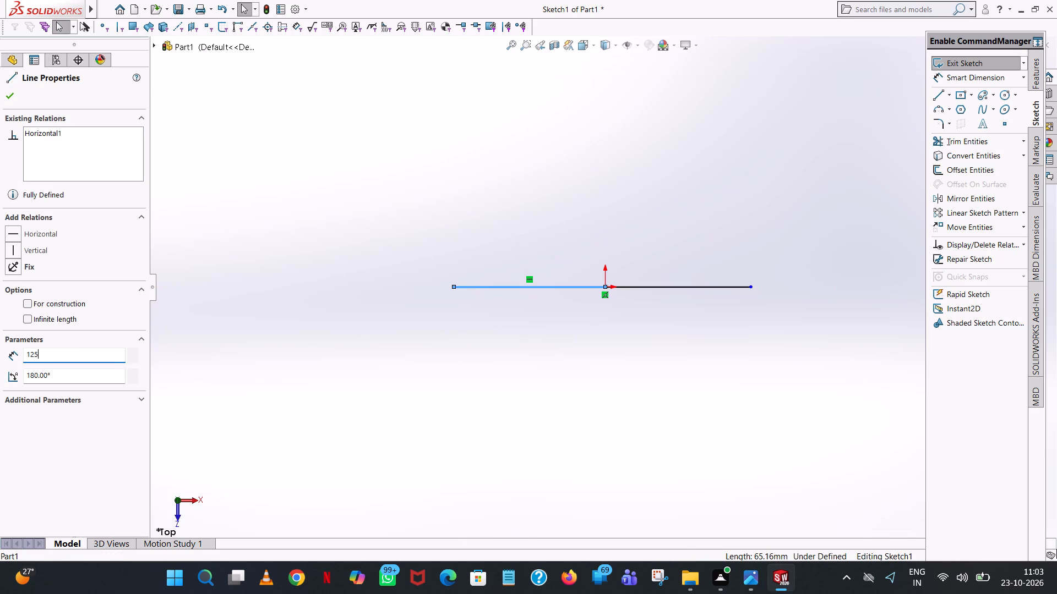
pyautogui.write('/2')
pyautogui.press('Return')
pyautogui.click(8, 102)
pyautogui.click(590, 144)
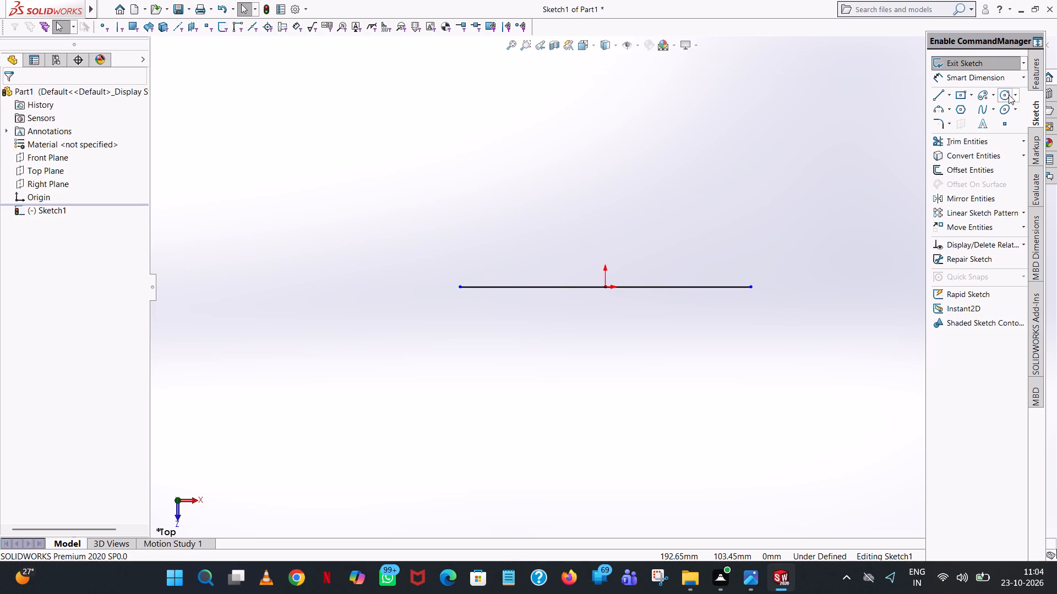
# Sketch a circle of radius 12 mm centred on the +X end of the horizontal line.
pyautogui.click(1004, 95)
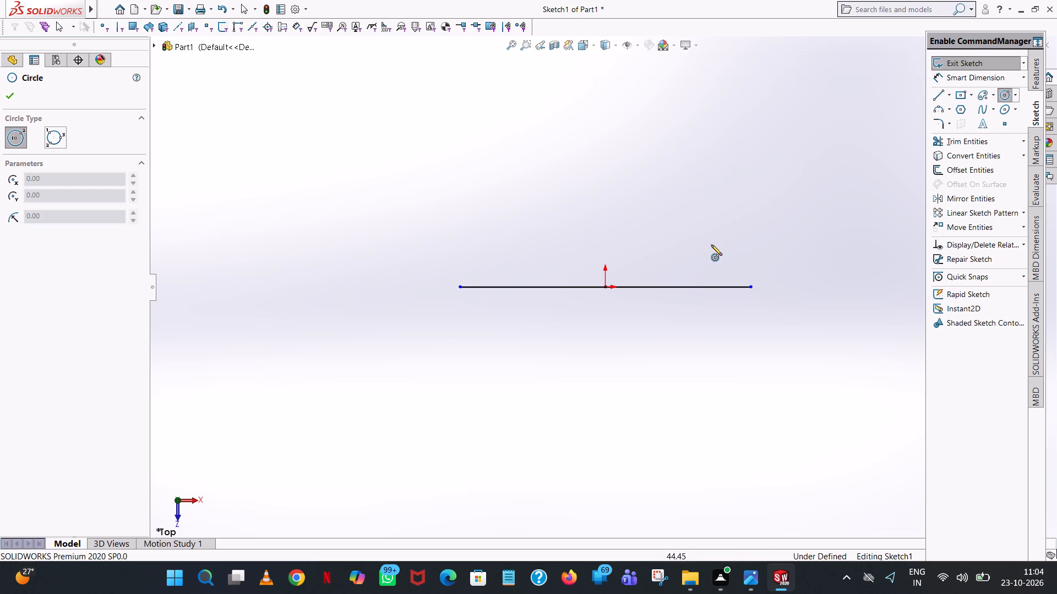
pyautogui.click(753, 286)
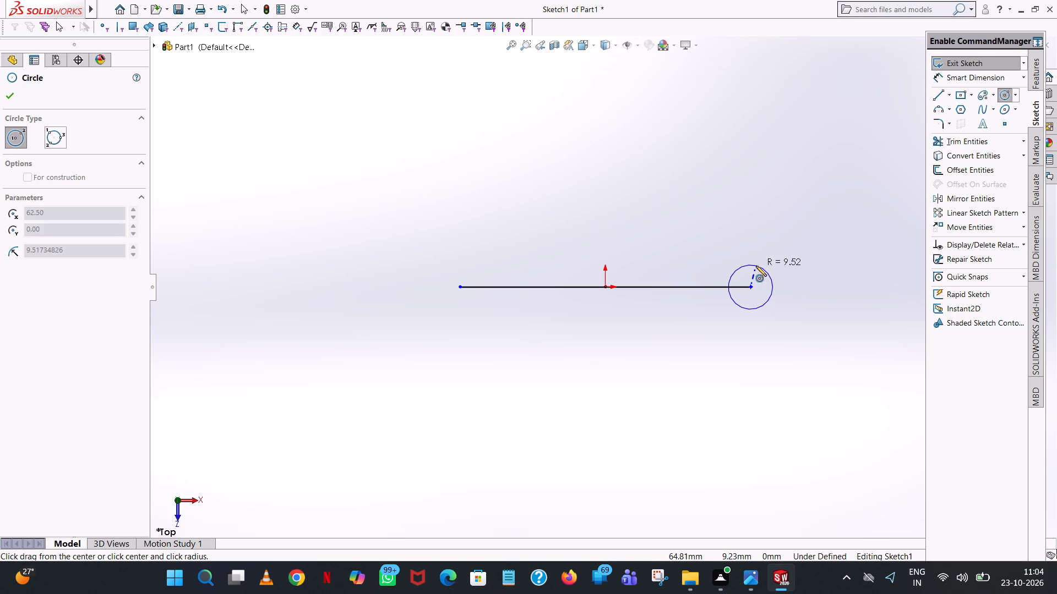
pyautogui.click(756, 266)
pyautogui.write('12')
pyautogui.press('Return')
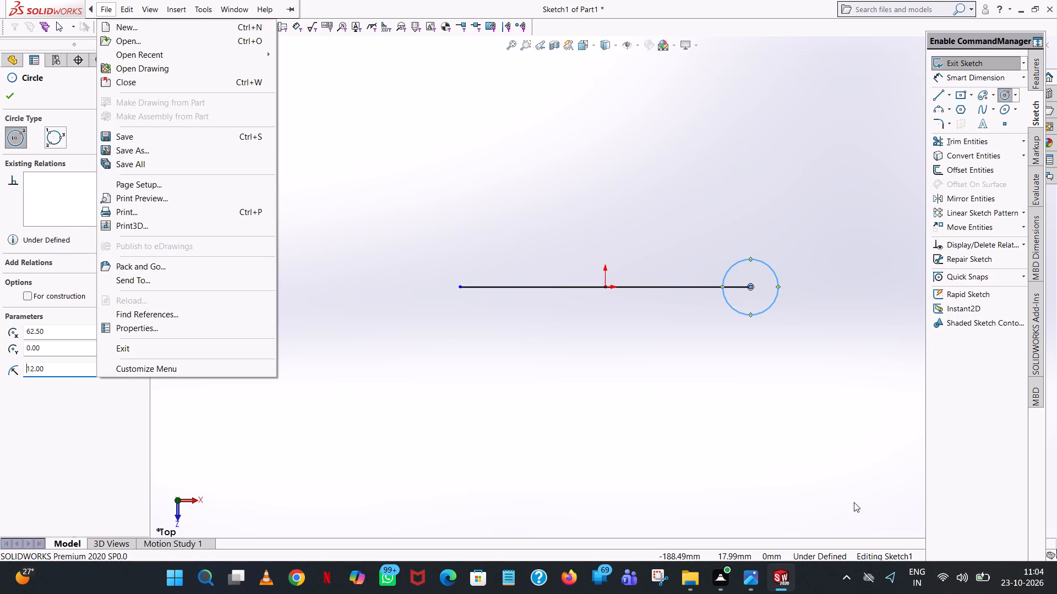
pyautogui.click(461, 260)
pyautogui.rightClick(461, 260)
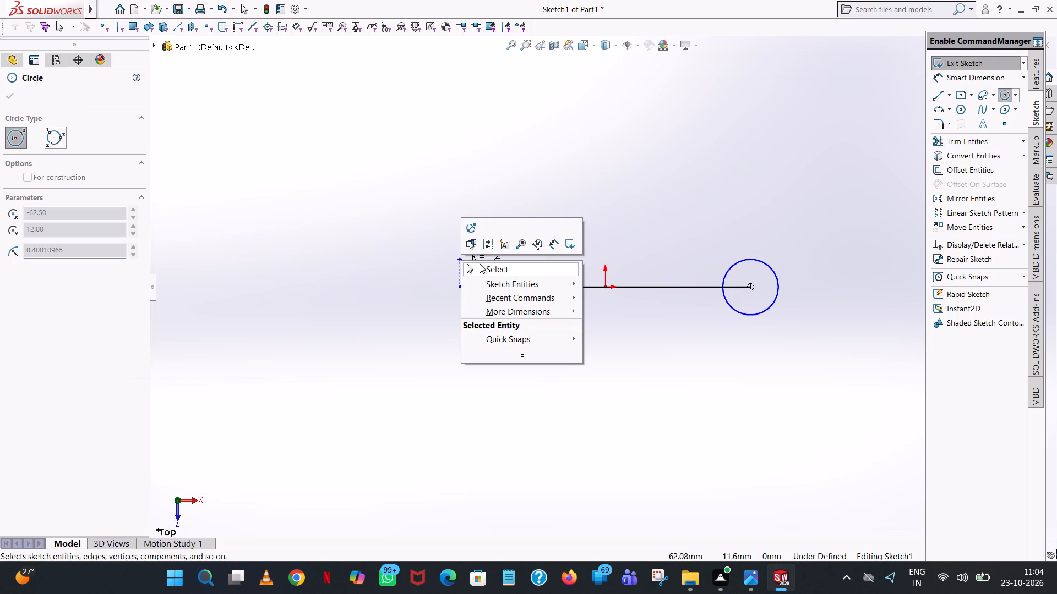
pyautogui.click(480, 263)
# Sketch a circle of radius 12 mm centred on the -X end of the horizontal line.
pyautogui.click(1004, 96)
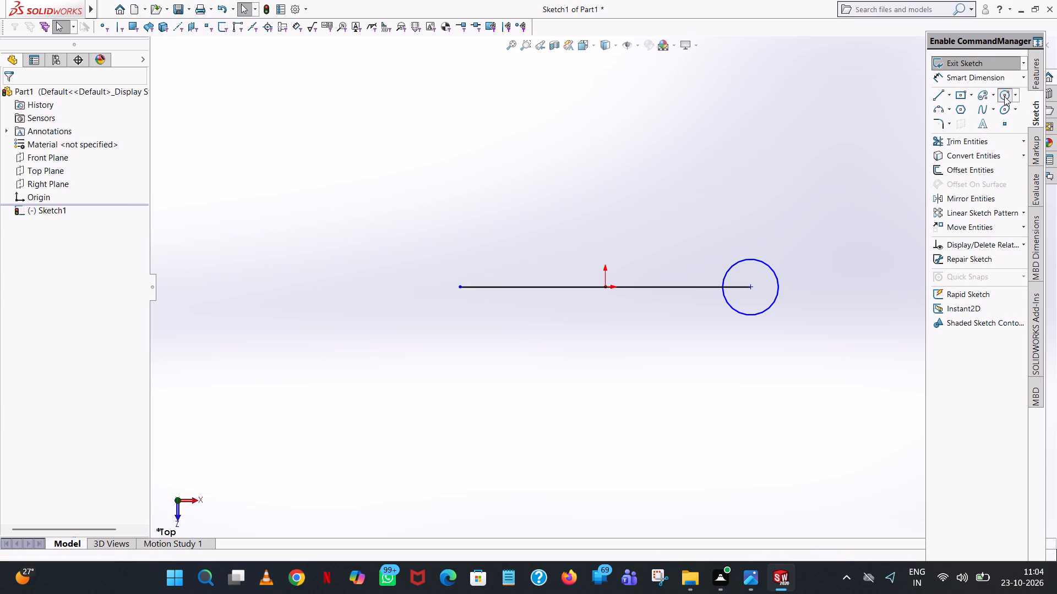
pyautogui.click(461, 288)
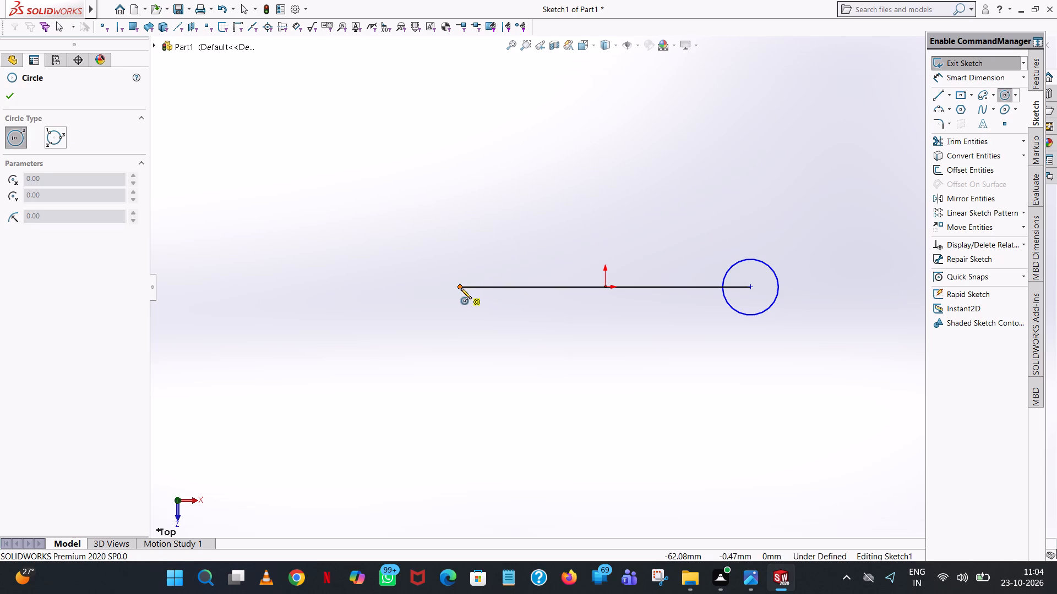
pyautogui.click(479, 255)
pyautogui.write('12')
pyautogui.press('Return')
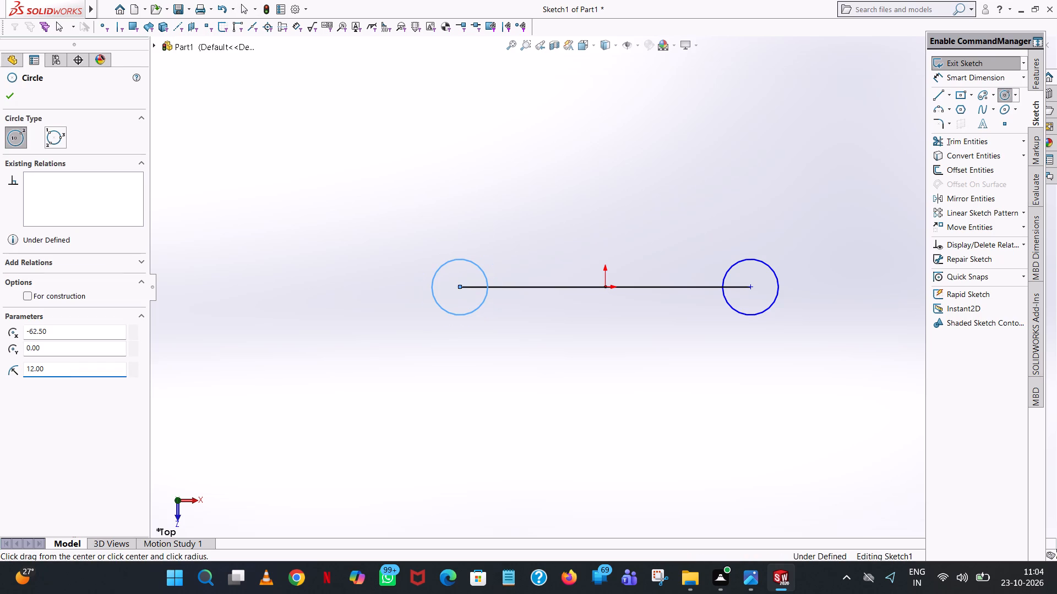
pyautogui.click(13, 94)
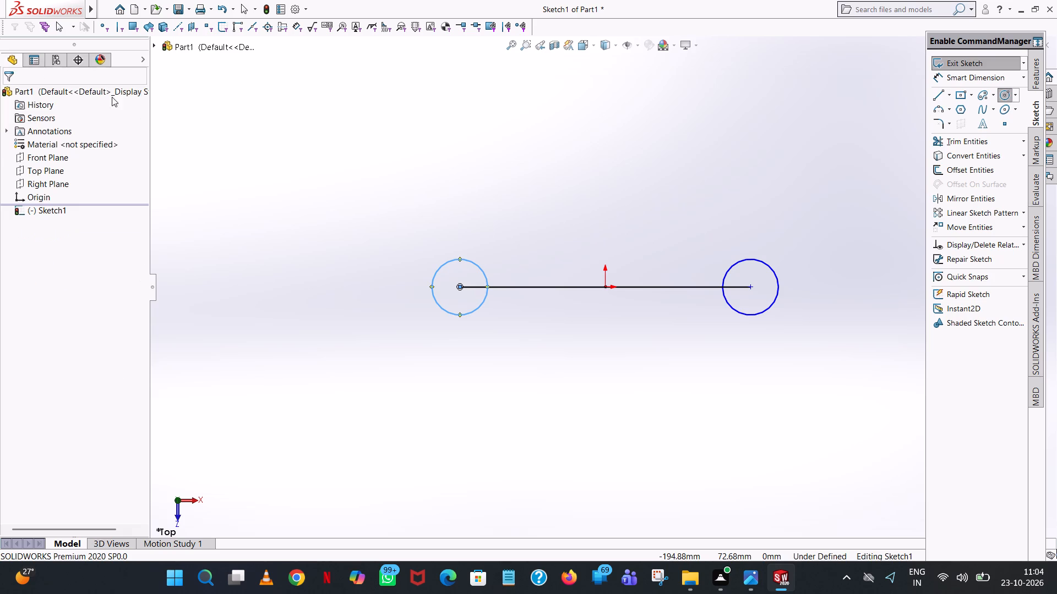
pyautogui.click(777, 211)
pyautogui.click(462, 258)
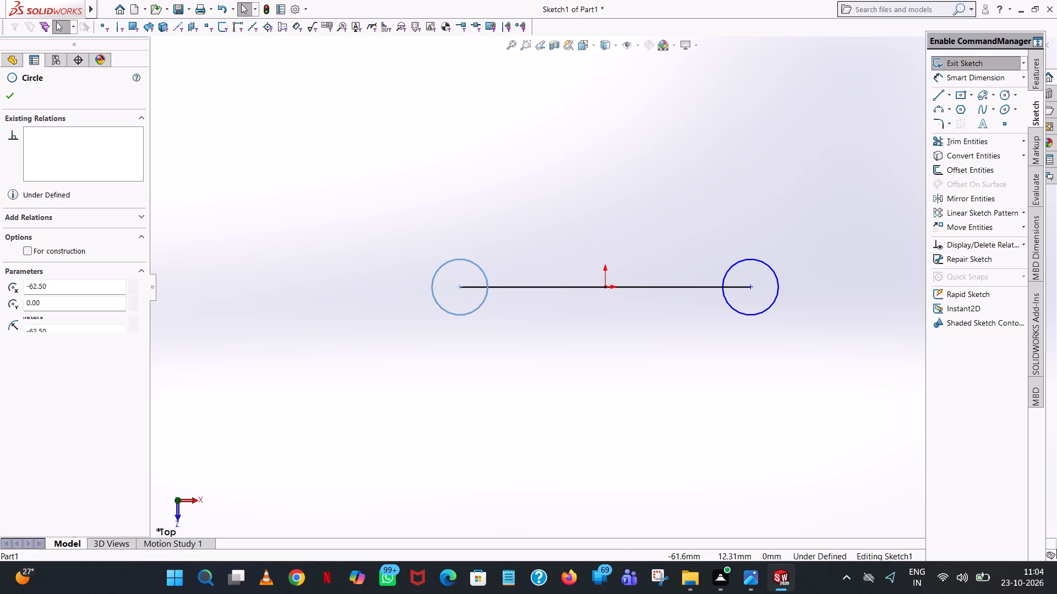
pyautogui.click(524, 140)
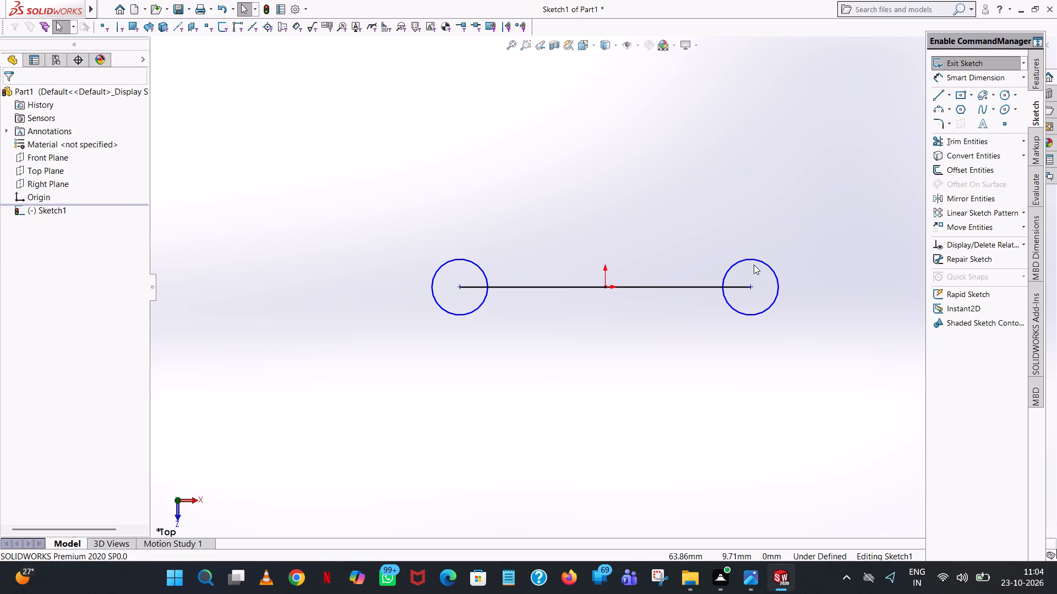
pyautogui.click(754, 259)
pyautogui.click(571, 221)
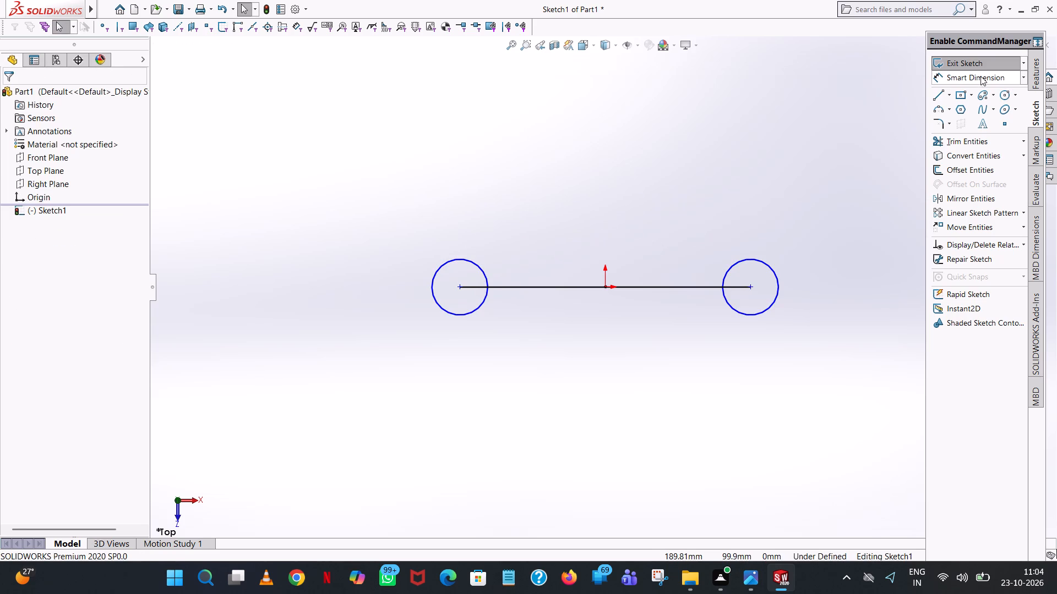
# Add a diameter dimension to the +X circle and another to the -X circle.
pyautogui.click(976, 79)
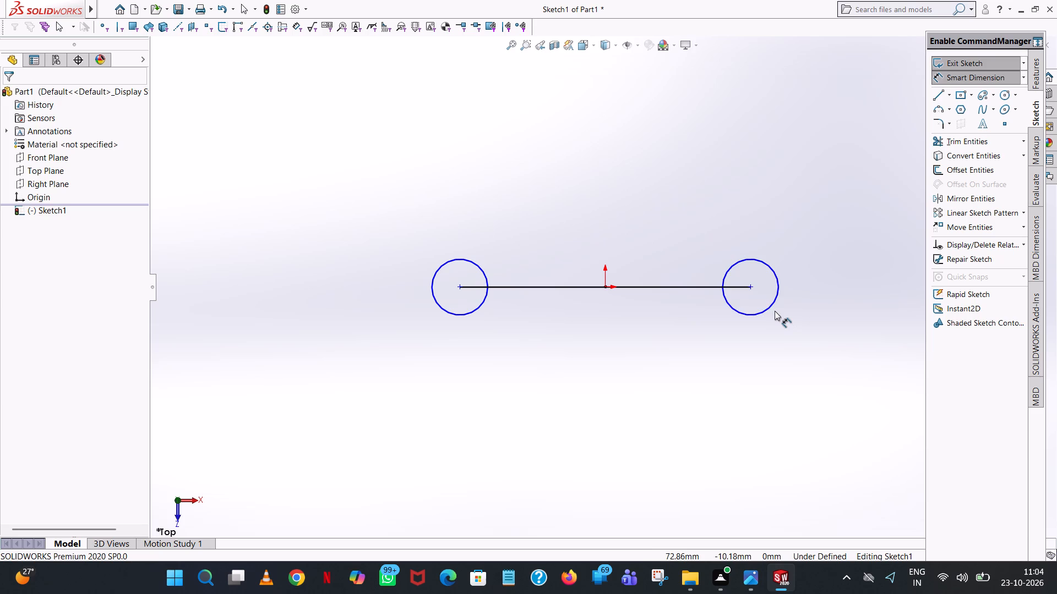
pyautogui.click(775, 304)
pyautogui.click(858, 340)
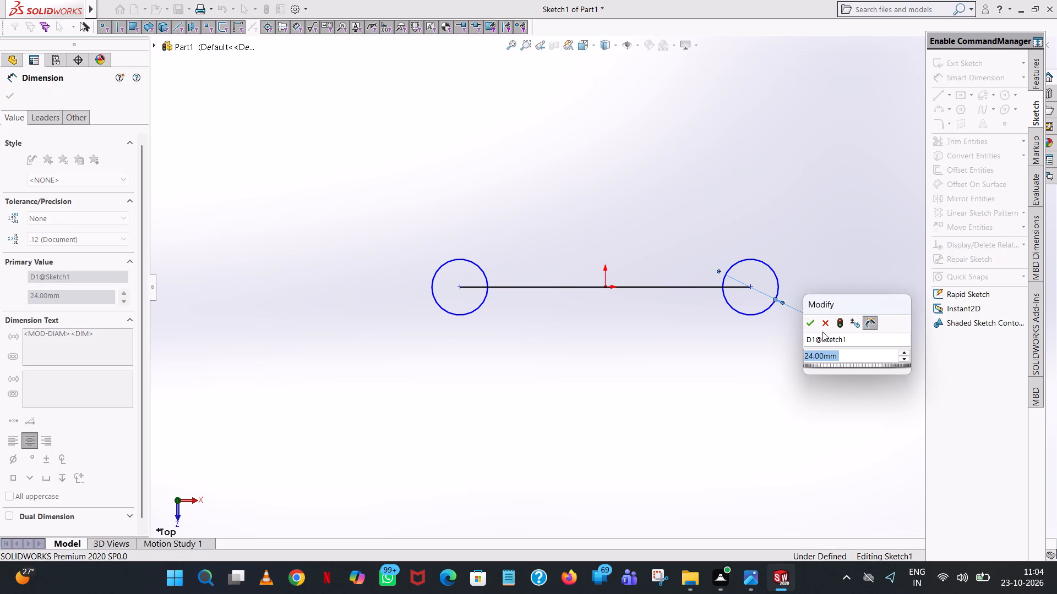
pyautogui.click(811, 324)
pyautogui.click(893, 191)
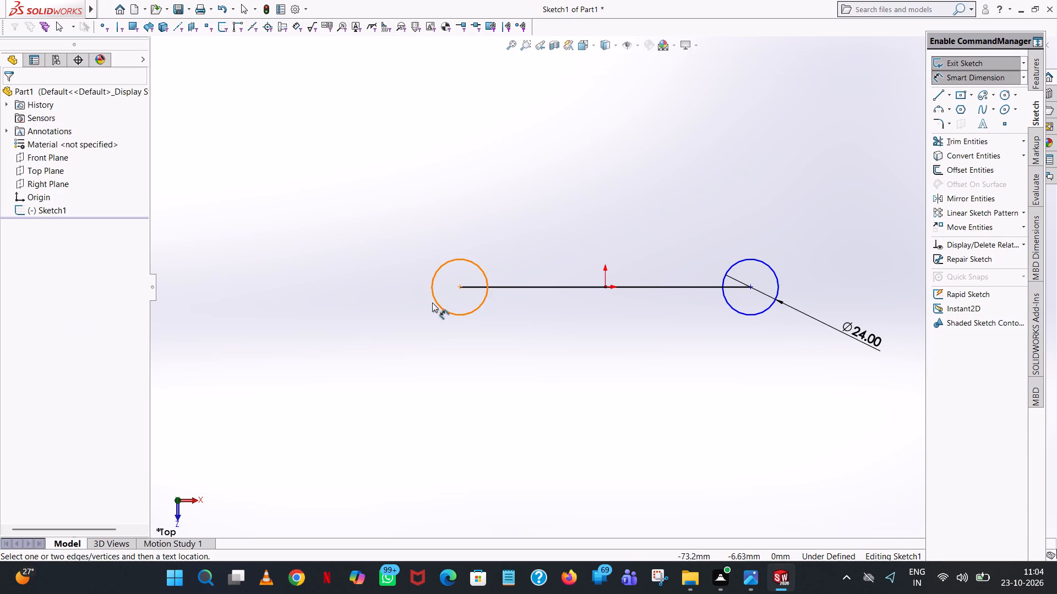
pyautogui.click(432, 302)
pyautogui.click(432, 299)
pyautogui.click(375, 308)
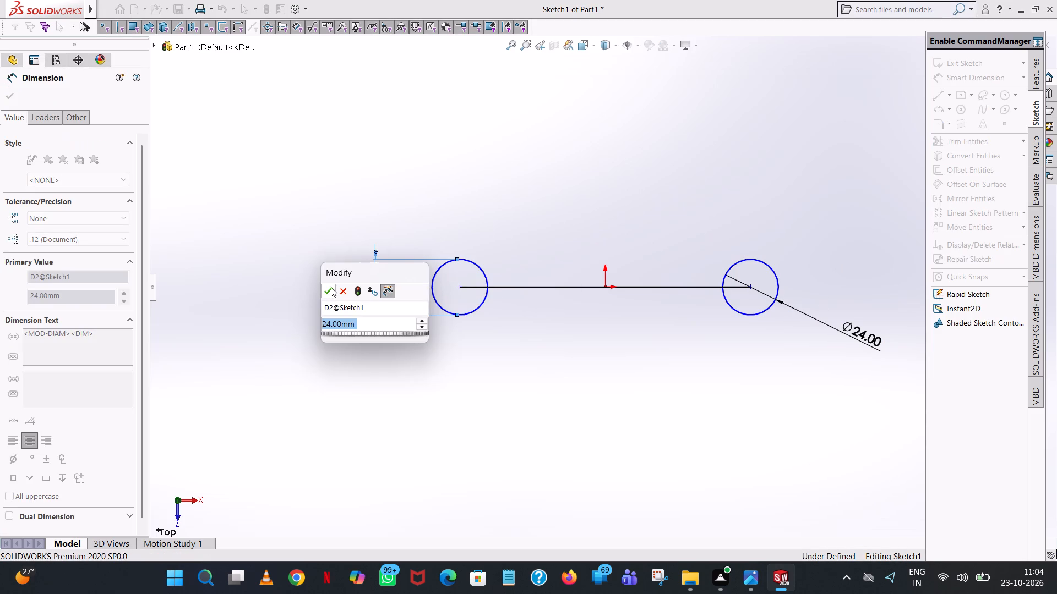
pyautogui.click(327, 287)
pyautogui.click(563, 124)
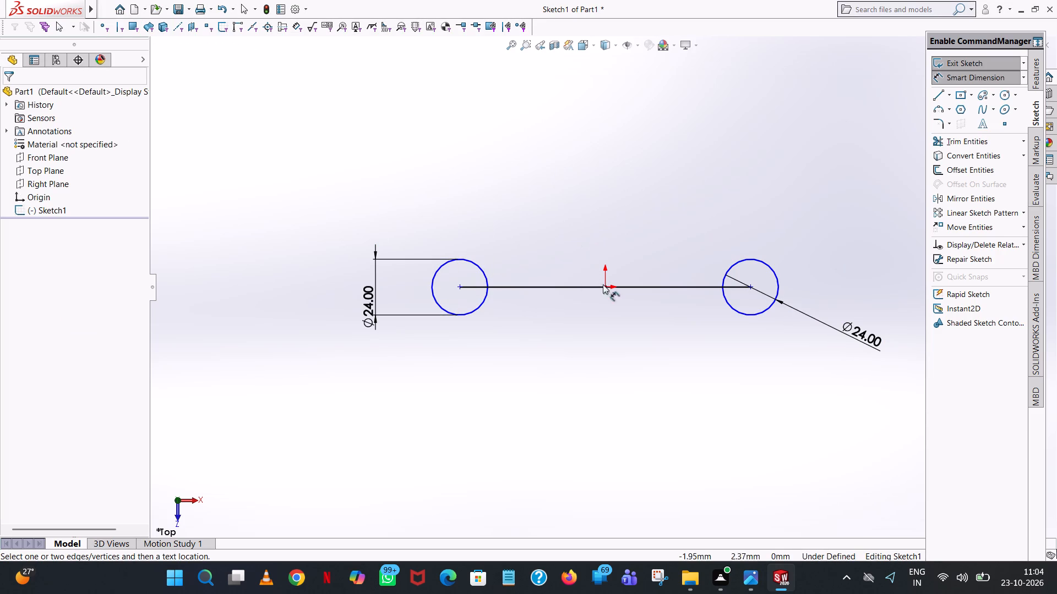
# Dimension the horizontal distances from the origin to the +X circle centre and to the -X circle centre.
pyautogui.click(607, 286)
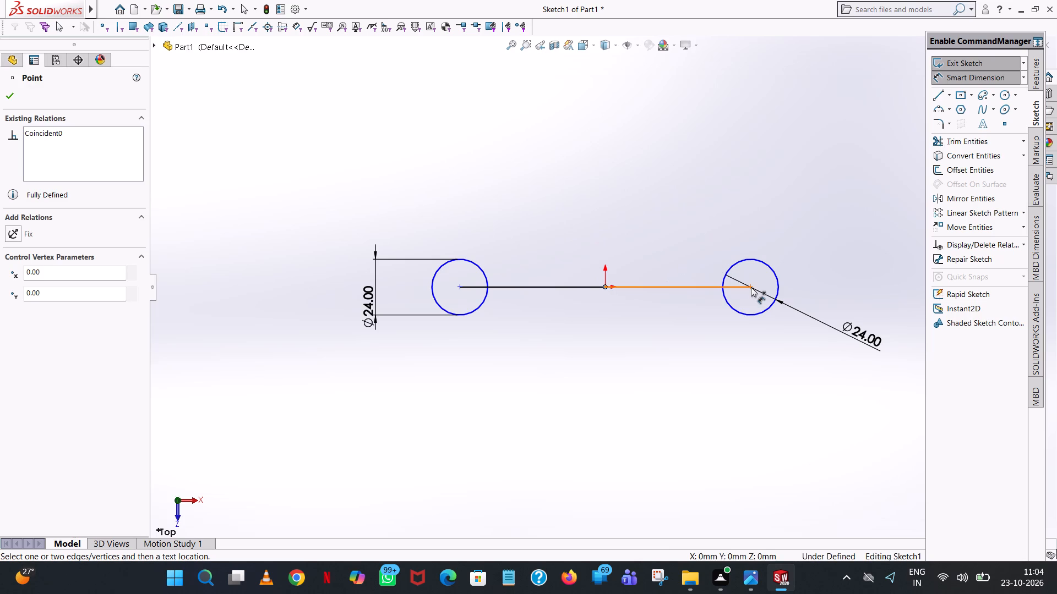
pyautogui.click(751, 288)
pyautogui.click(717, 388)
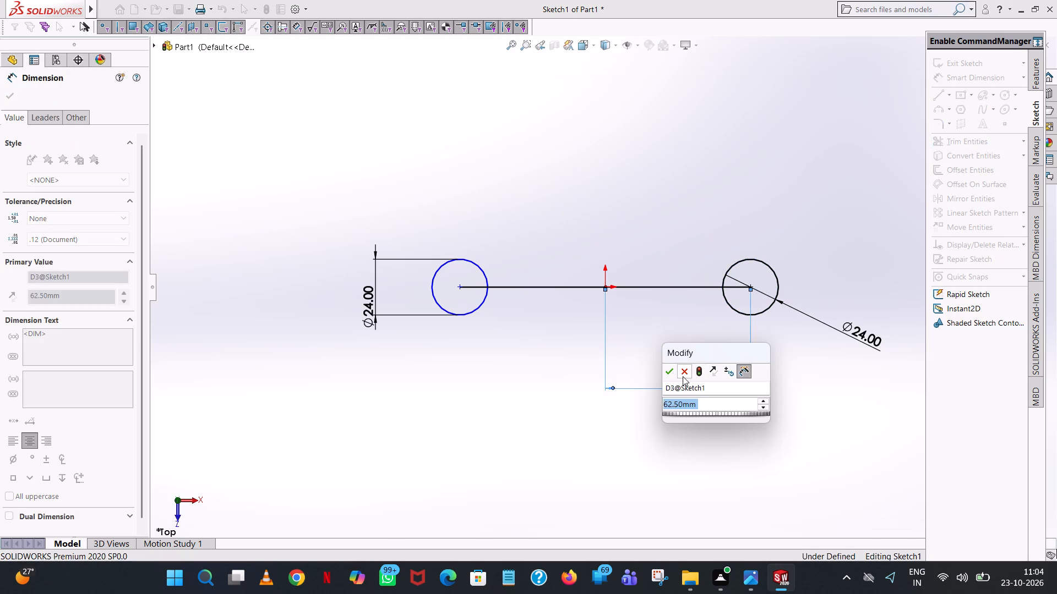
pyautogui.click(672, 373)
pyautogui.click(718, 212)
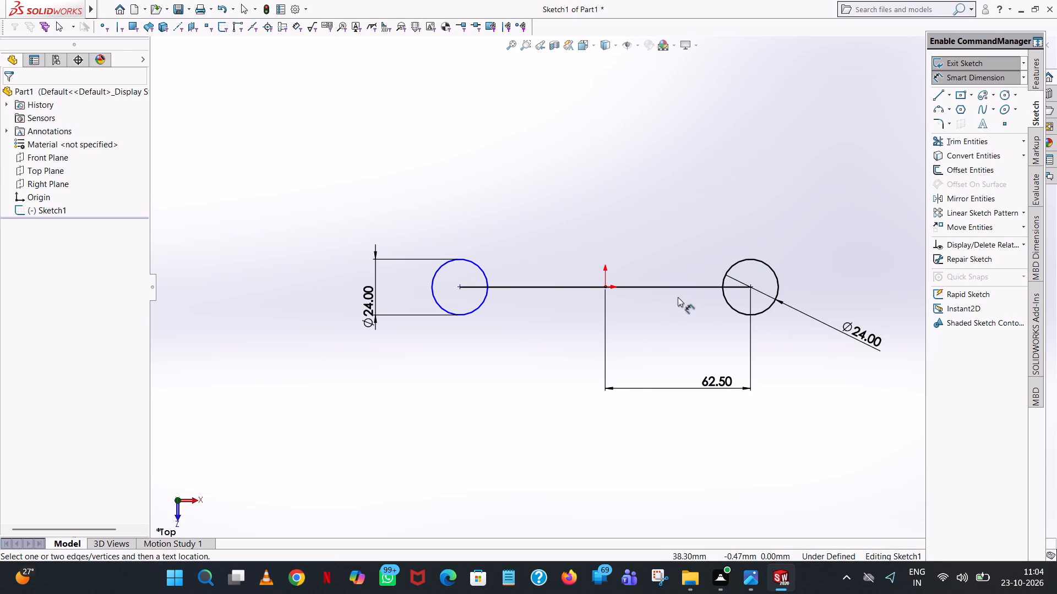
pyautogui.click(608, 289)
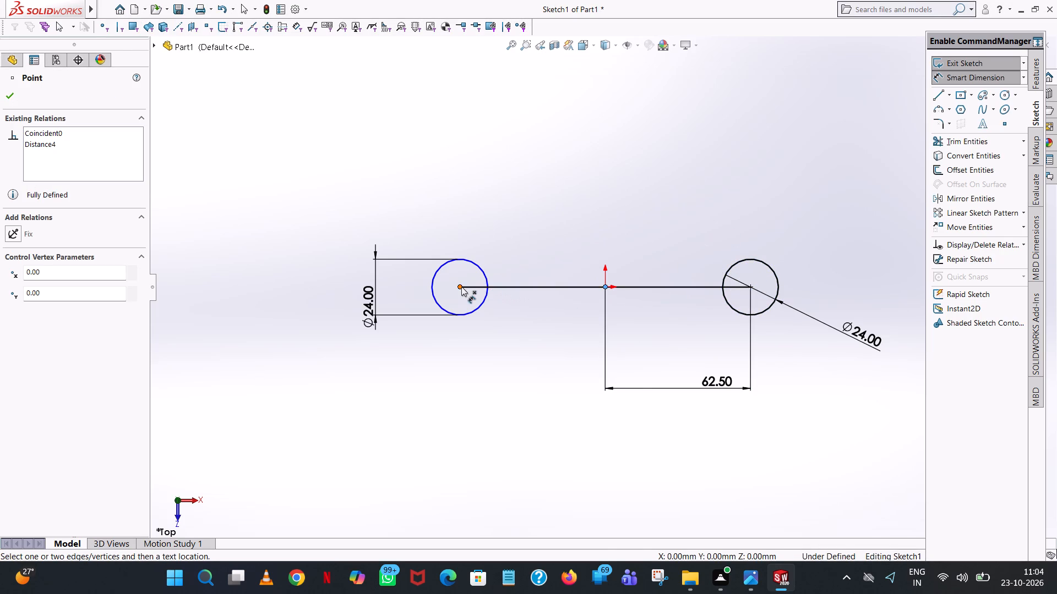
pyautogui.click(462, 287)
pyautogui.click(516, 384)
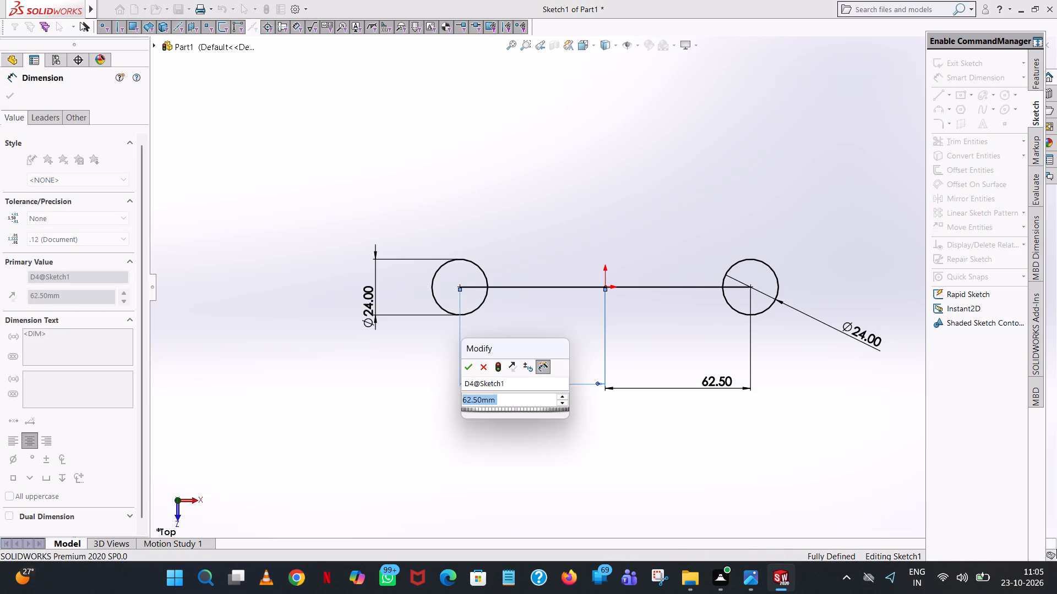
pyautogui.click(470, 364)
pyautogui.click(722, 147)
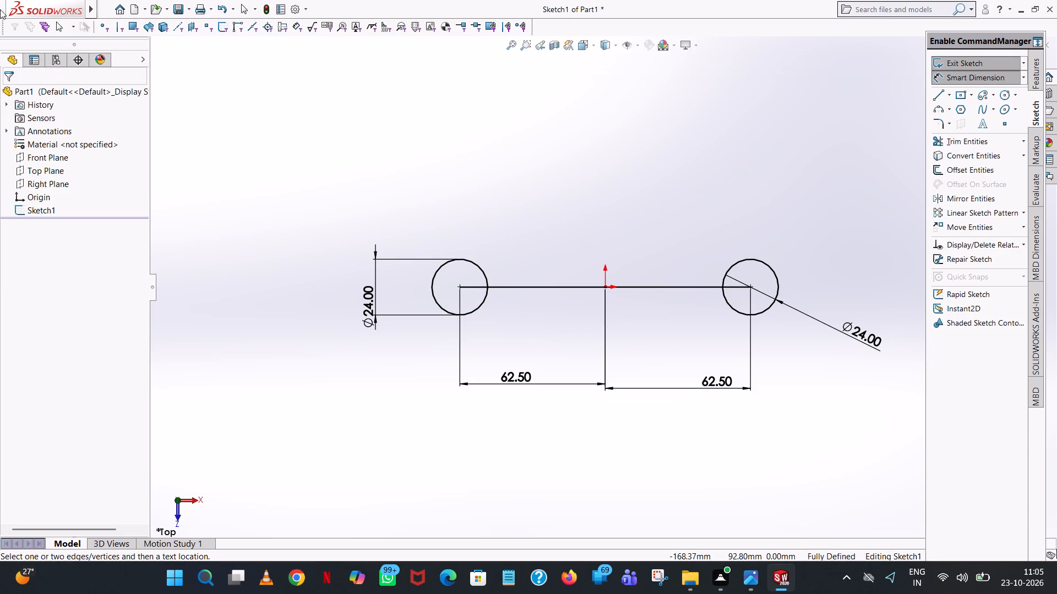
pyautogui.click(690, 215)
# Sketch a 3-point arc bowing above the horizontal line from the -X circle to the +X circle, with radius 220 mm.
pyautogui.click(940, 113)
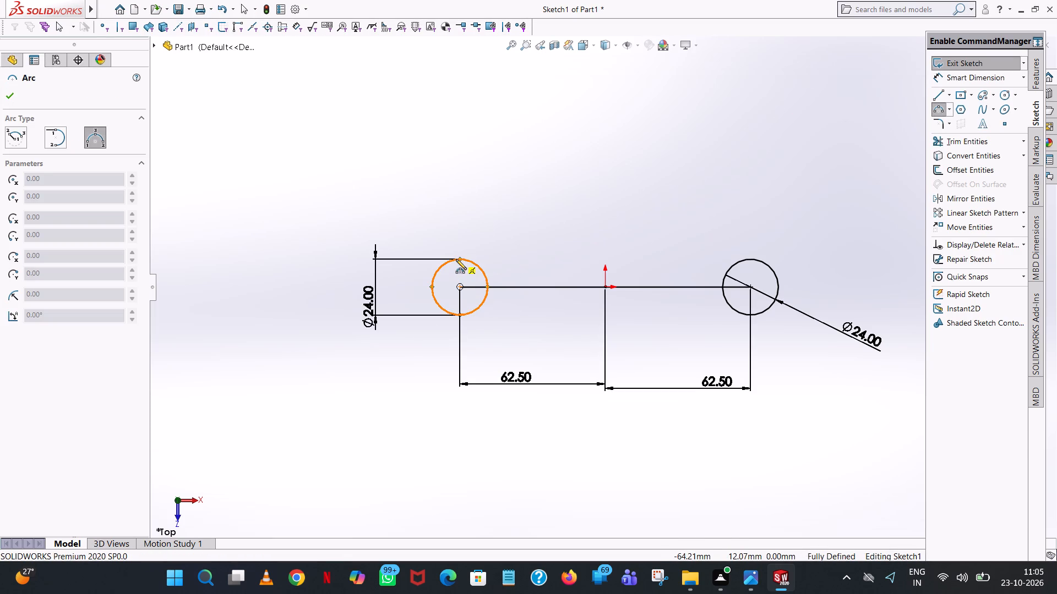
pyautogui.click(443, 264)
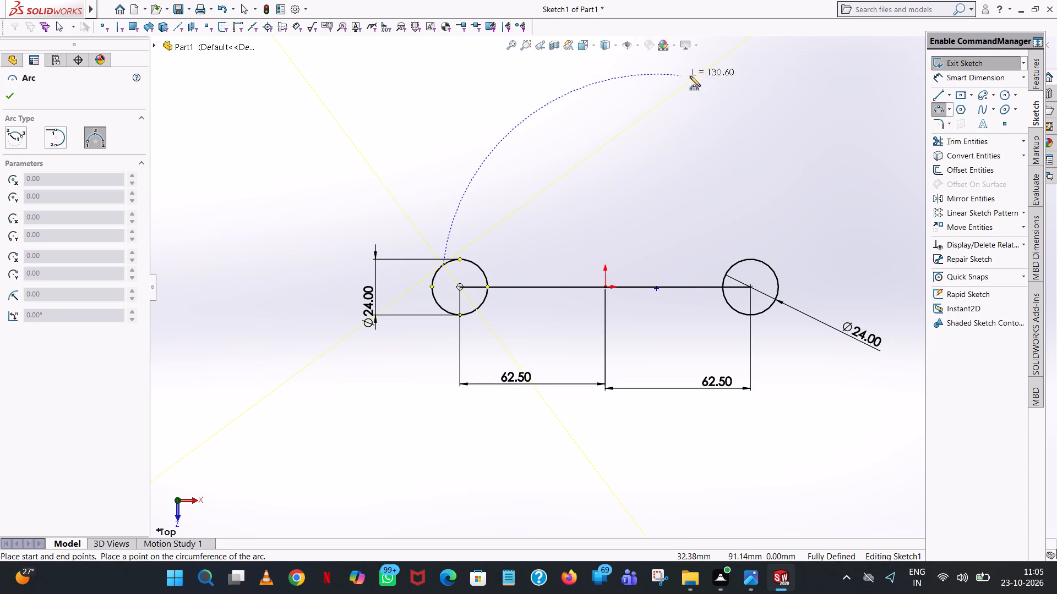
pyautogui.click(765, 263)
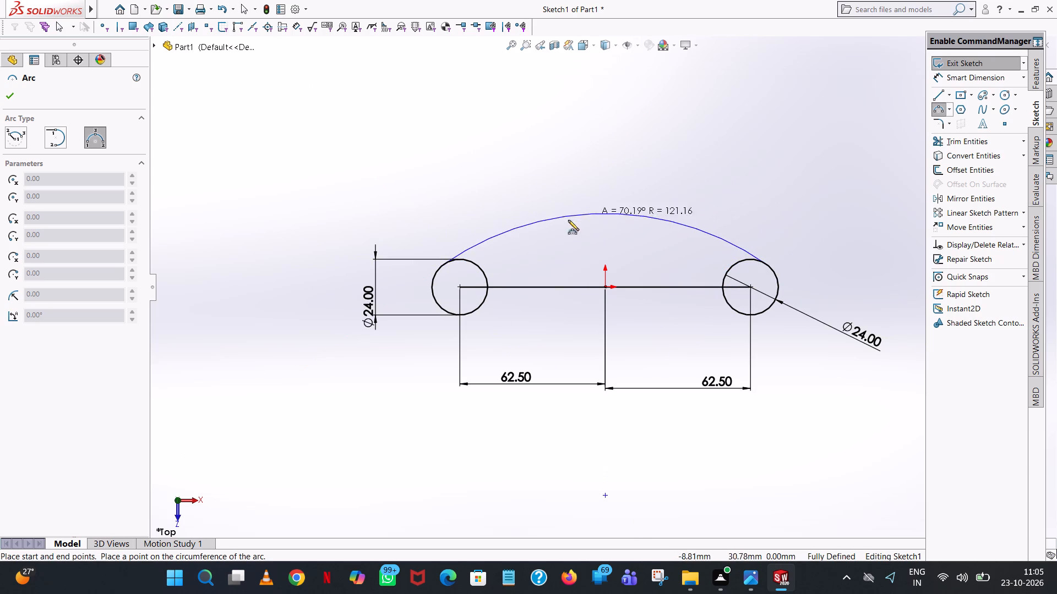
pyautogui.click(561, 228)
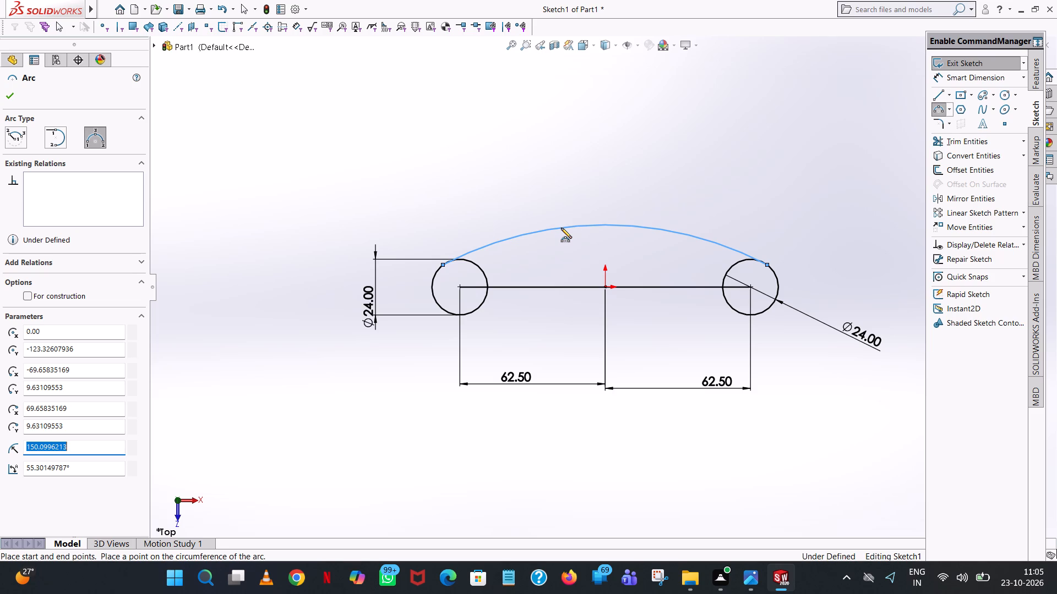
pyautogui.write('220')
pyautogui.press('Return')
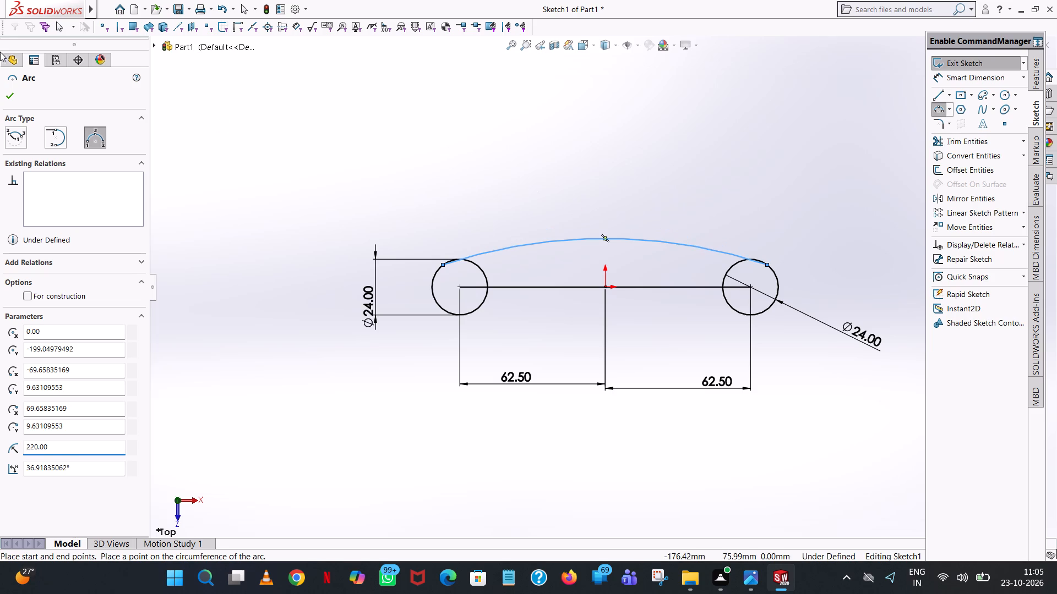
pyautogui.click(6, 98)
pyautogui.click(462, 89)
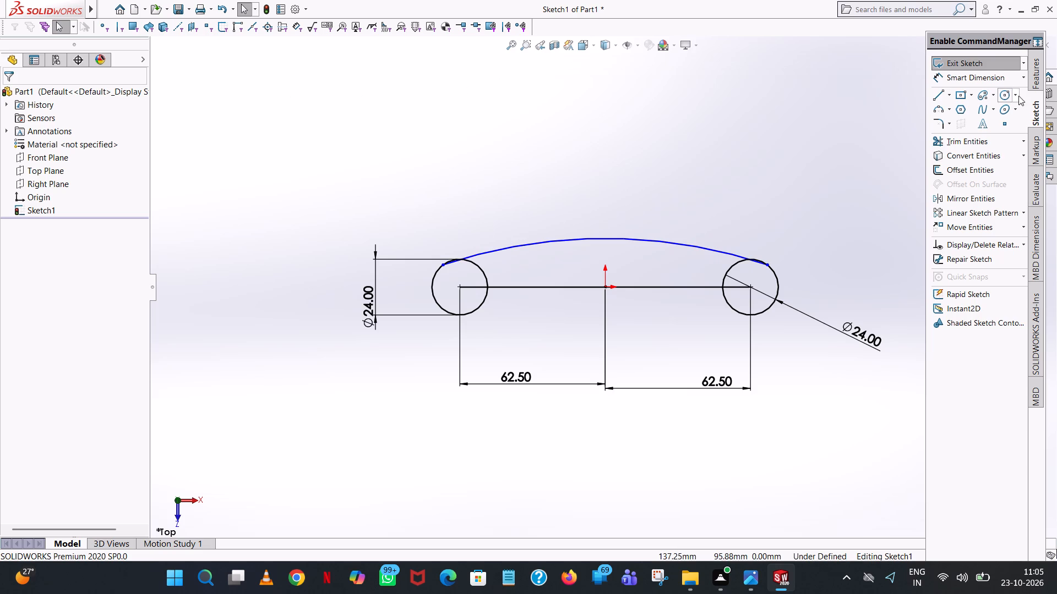
# Move the arc's -X endpoint along its circle to the top, at about X -63.28, Y 11.97 mm.
pyautogui.scroll(-5, 593, 311)
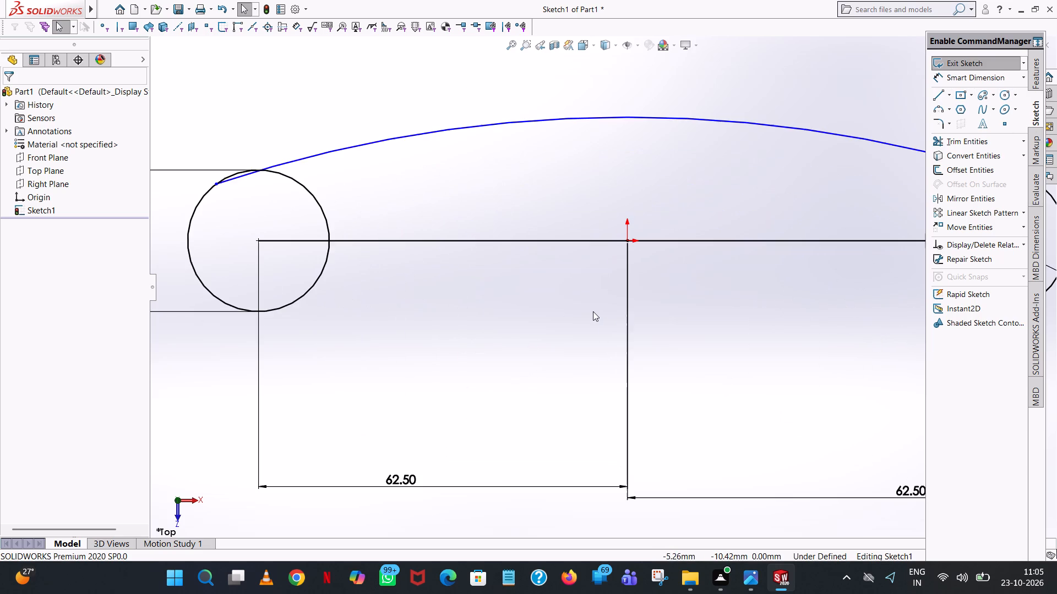
pyautogui.moveTo(217, 185); pyautogui.dragTo(228, 178)
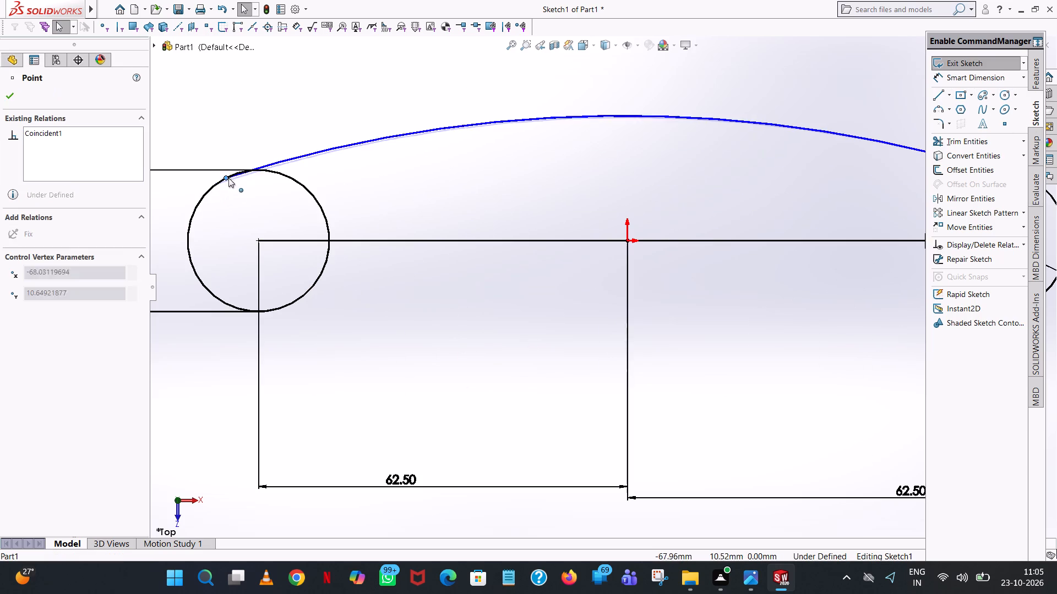
pyautogui.moveTo(228, 178); pyautogui.dragTo(254, 168)
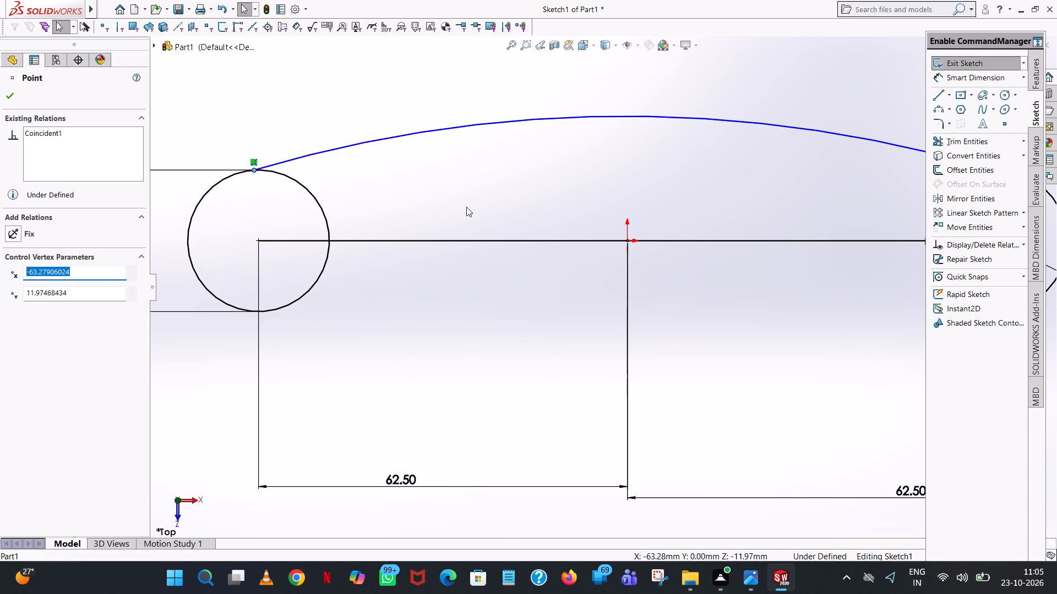
pyautogui.click(467, 207)
# Move the arc's +X endpoint along its circle towards the top, at about X 65.55, Y 11.60 mm.
pyautogui.scroll(4, 455, 207)
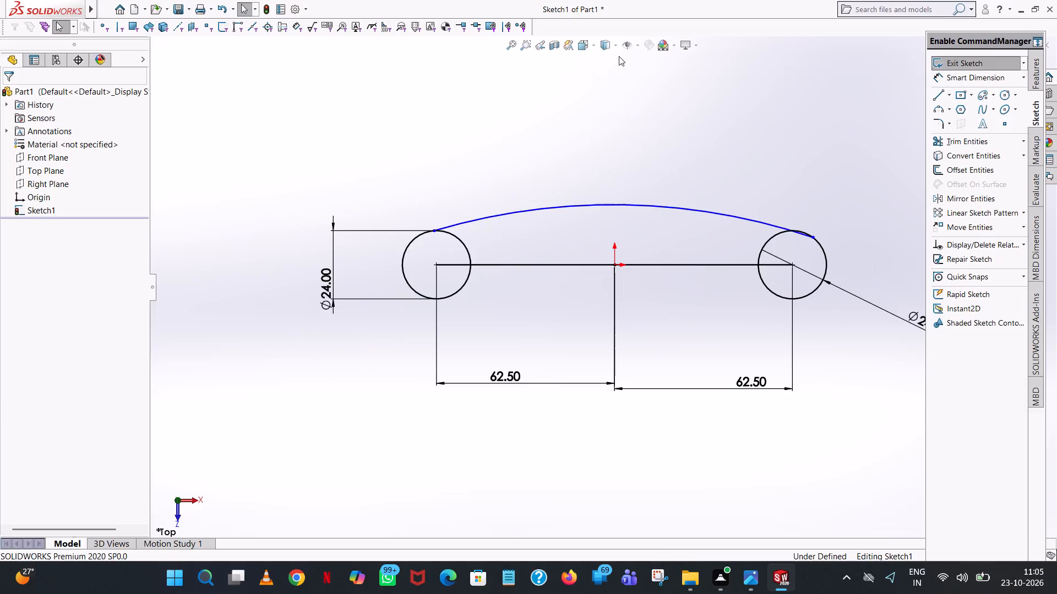
pyautogui.scroll(-7, 814, 238)
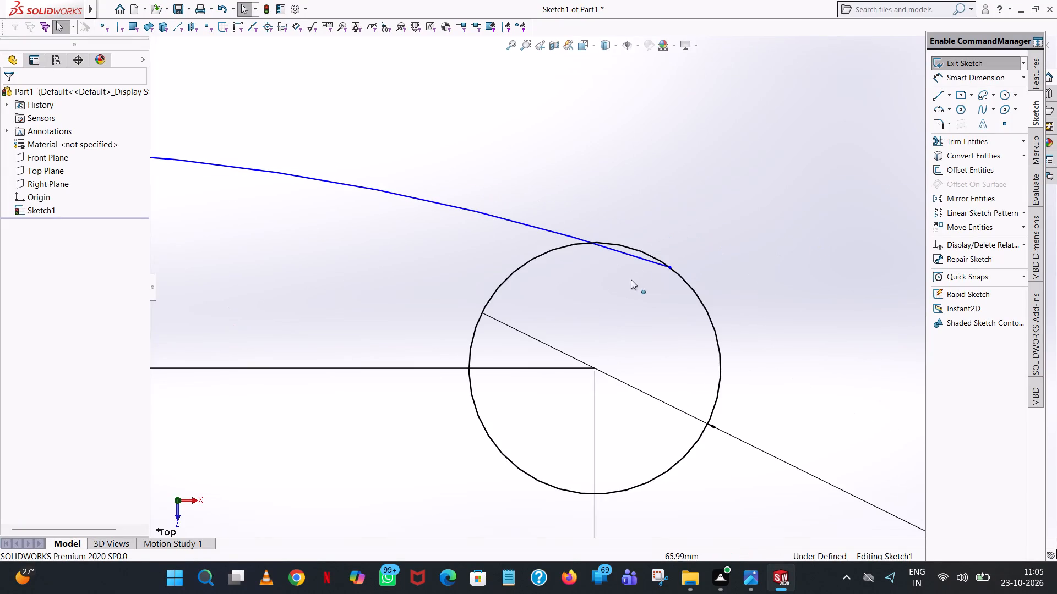
pyautogui.moveTo(668, 268); pyautogui.dragTo(615, 245)
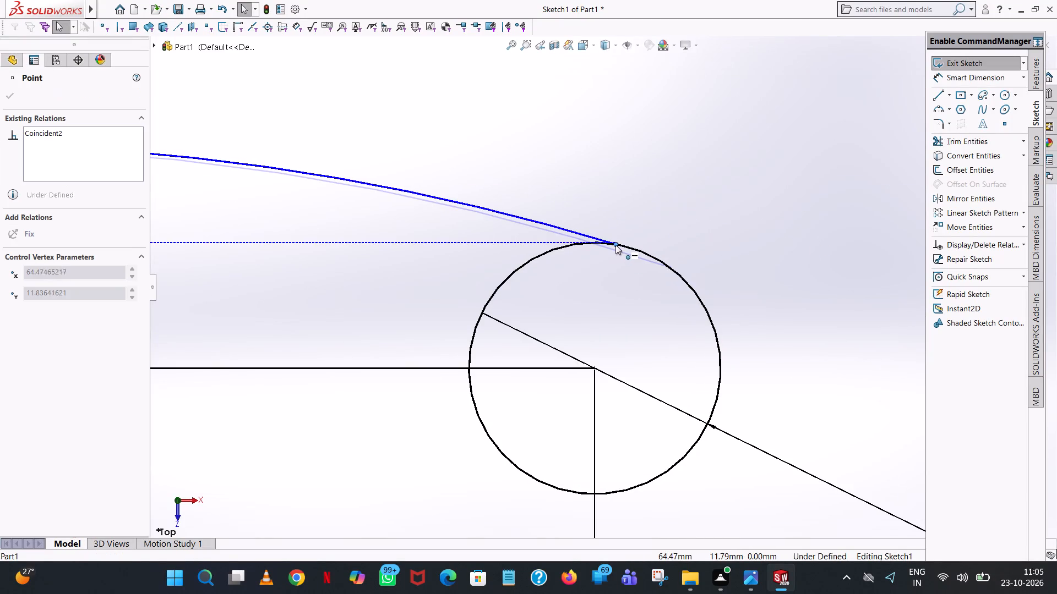
pyautogui.moveTo(615, 245); pyautogui.dragTo(627, 246)
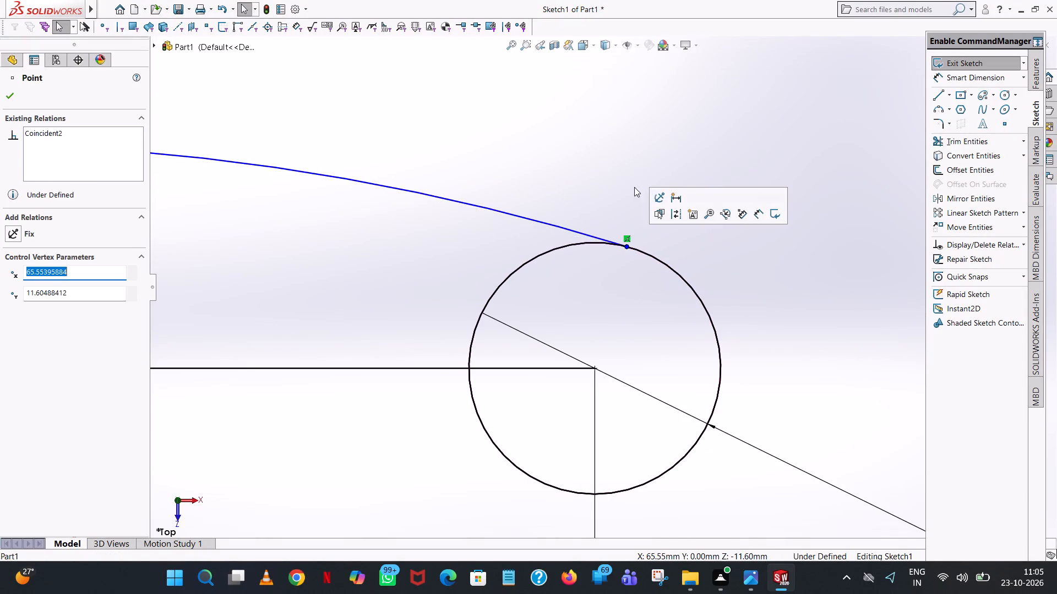
pyautogui.click(555, 166)
pyautogui.scroll(6, 559, 164)
pyautogui.scroll(4, 590, 246)
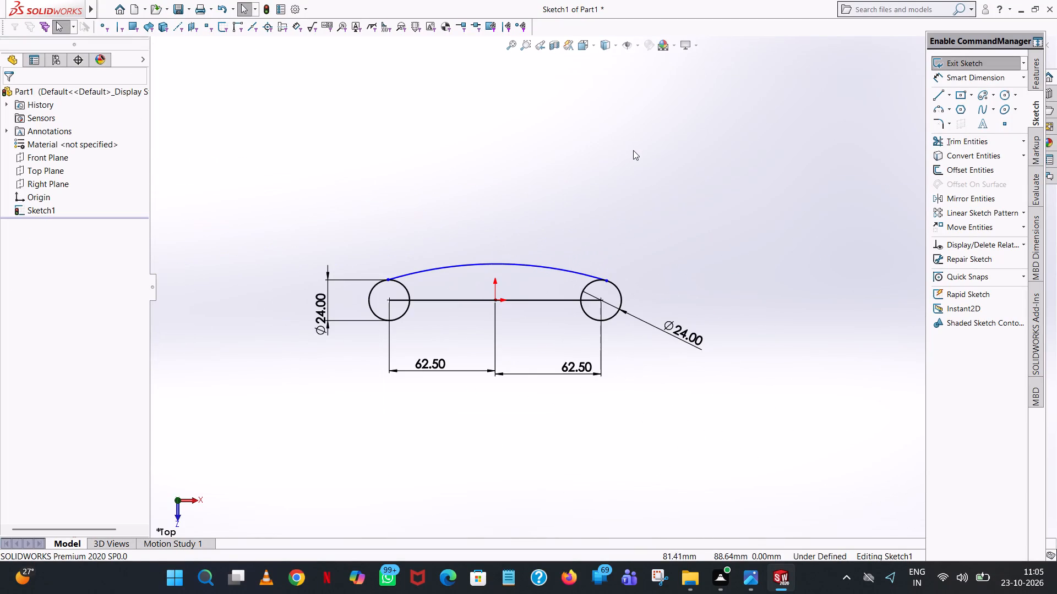
pyautogui.click(633, 150)
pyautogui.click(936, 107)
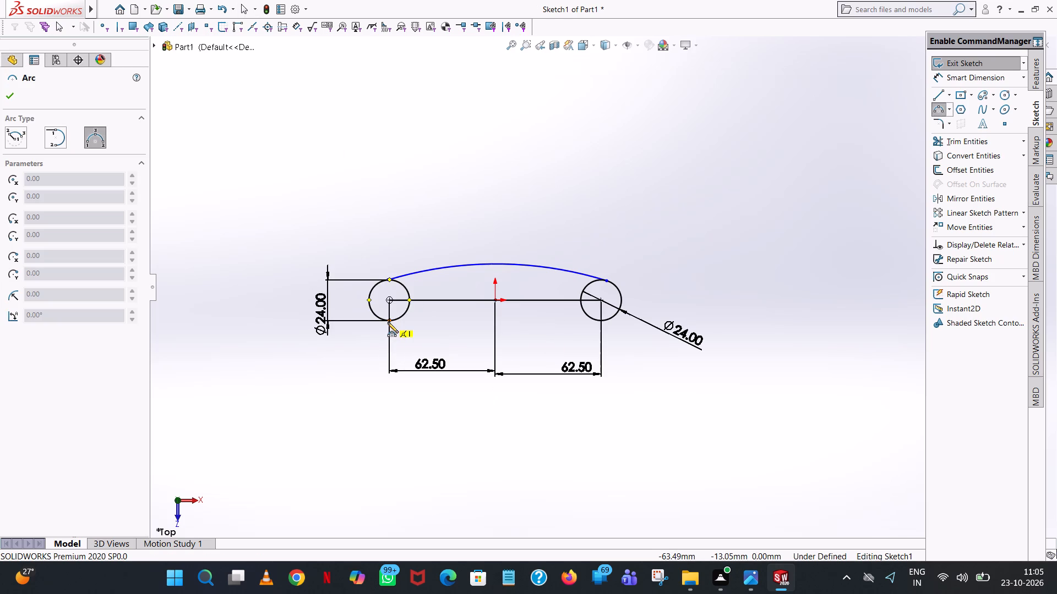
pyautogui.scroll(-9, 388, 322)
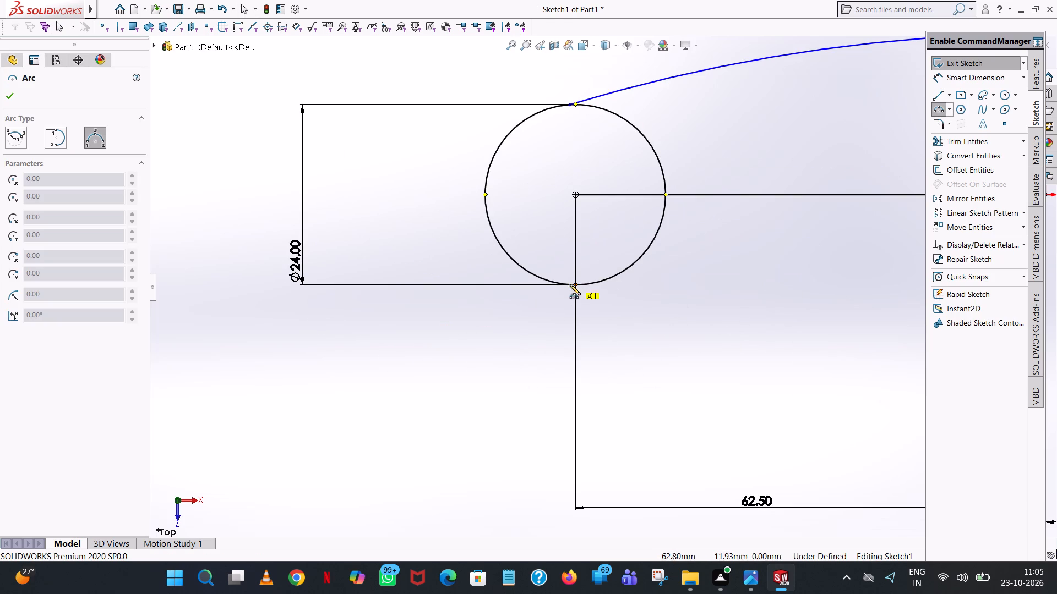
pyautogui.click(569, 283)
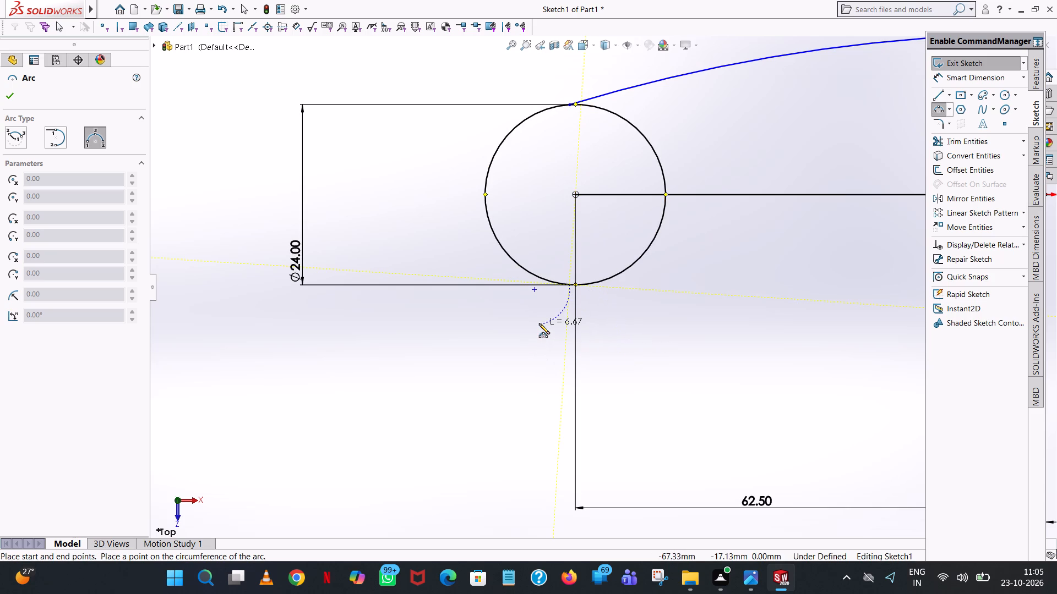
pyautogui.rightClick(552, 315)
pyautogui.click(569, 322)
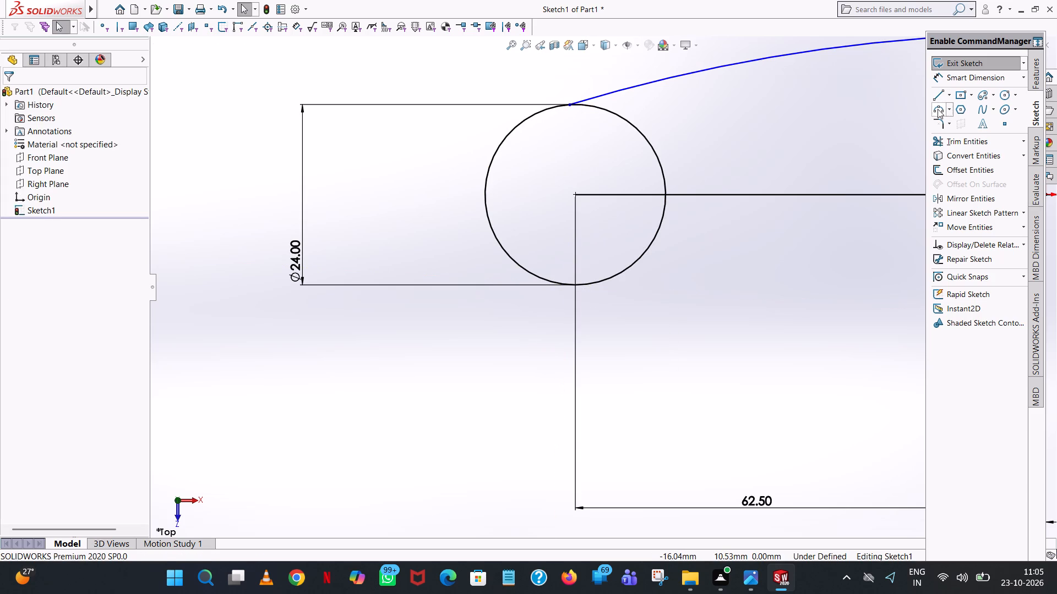
# Sketch a 3-point arc bowing below the horizontal line from the +X circle's bottom to the -X circle's bottom, with radius 220 mm.
pyautogui.click(936, 108)
pyautogui.scroll(6, 943, 227)
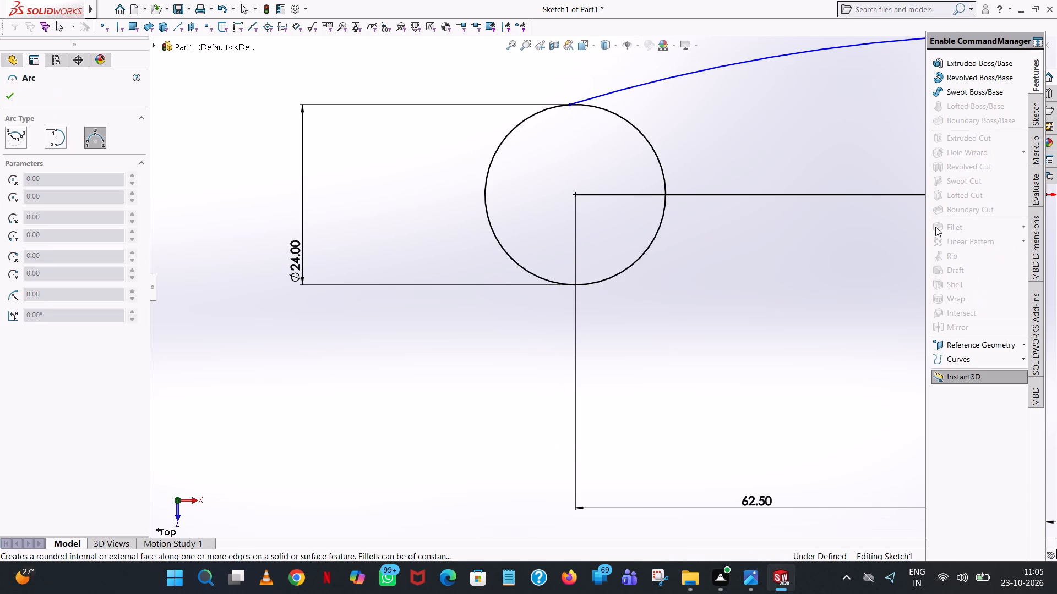
pyautogui.scroll(5, 841, 200)
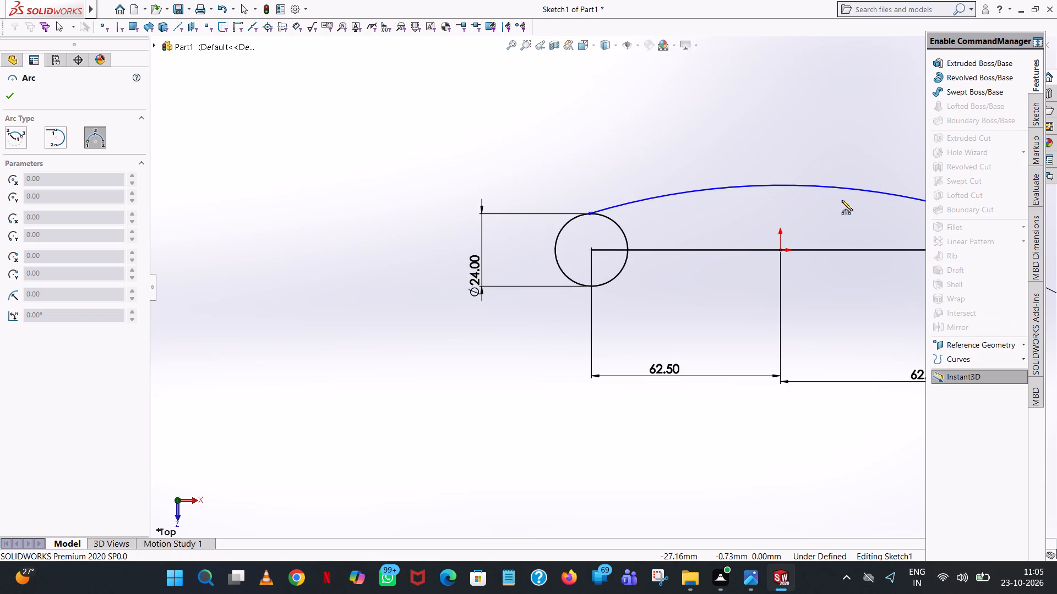
pyautogui.scroll(6, 847, 258)
pyautogui.scroll(-7, 747, 285)
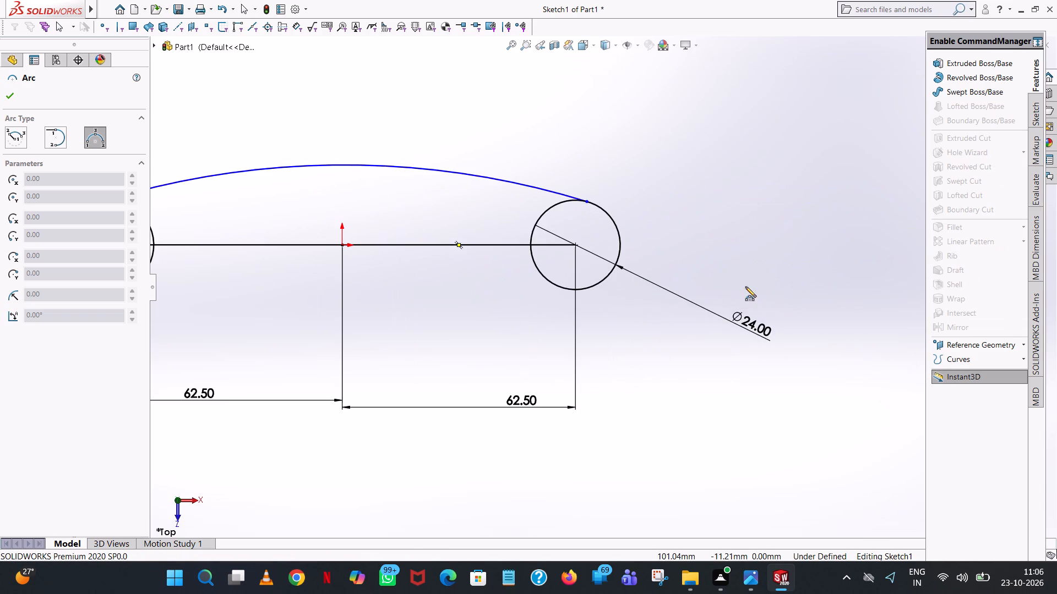
pyautogui.click(585, 287)
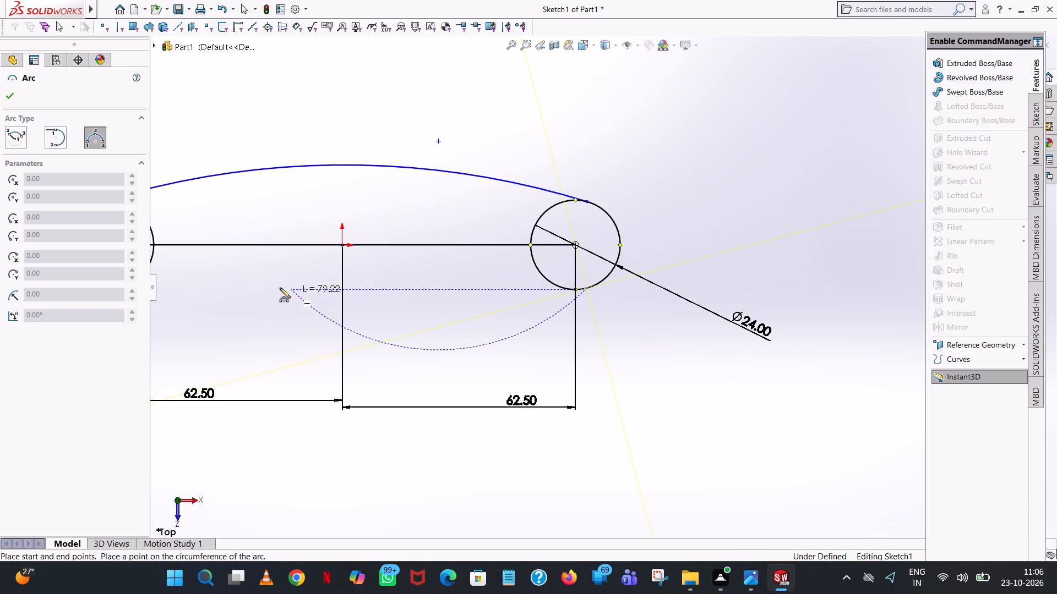
pyautogui.scroll(3, 280, 288)
pyautogui.scroll(-8, 300, 285)
pyautogui.scroll(-7, 608, 300)
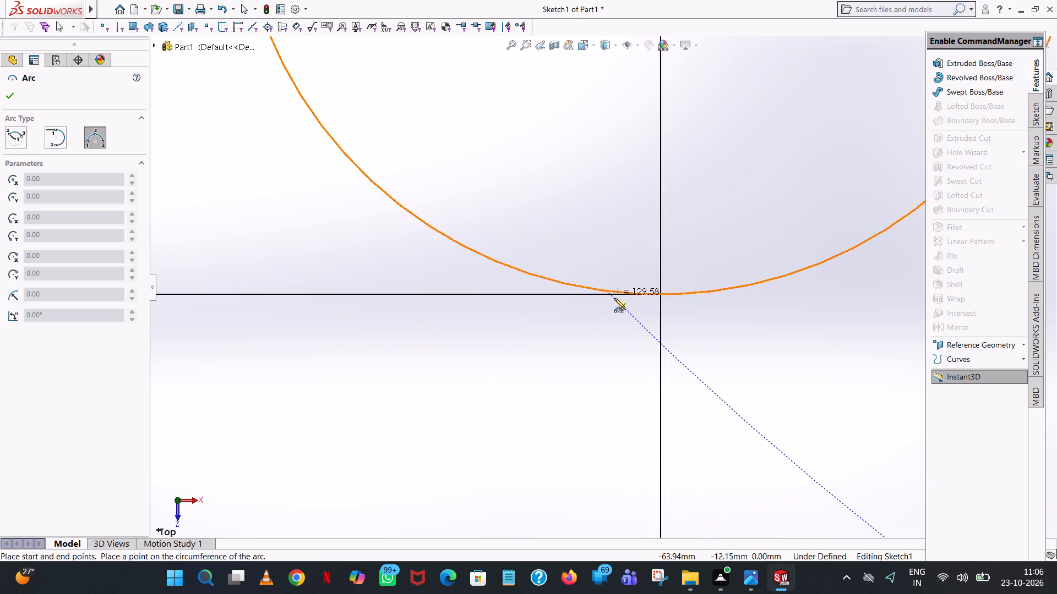
pyautogui.click(645, 292)
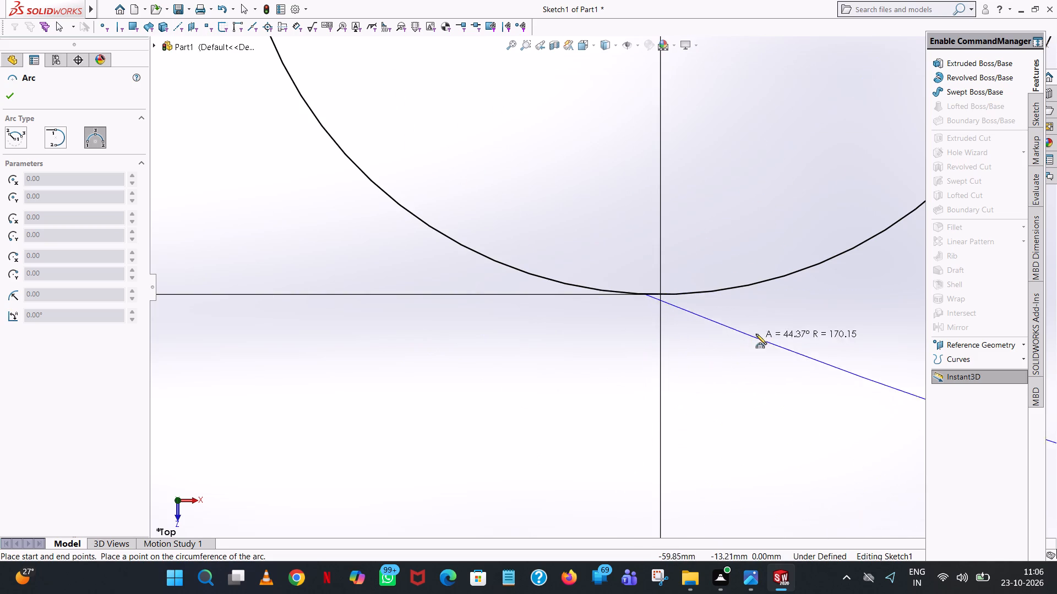
pyautogui.click(763, 320)
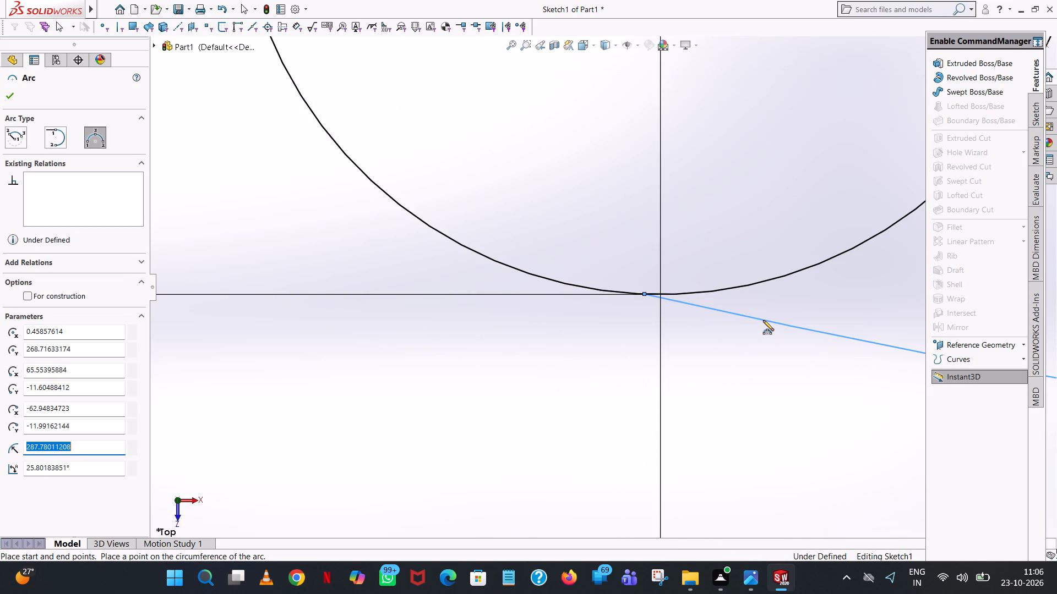
pyautogui.write('22')
pyautogui.press('0')
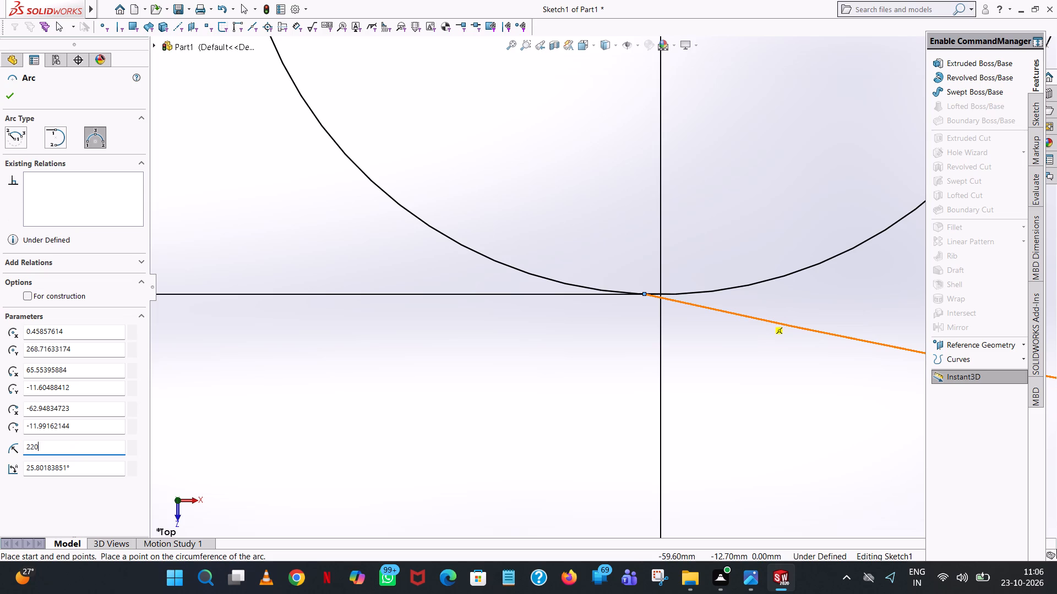
pyautogui.press('Return')
pyautogui.scroll(2, 763, 319)
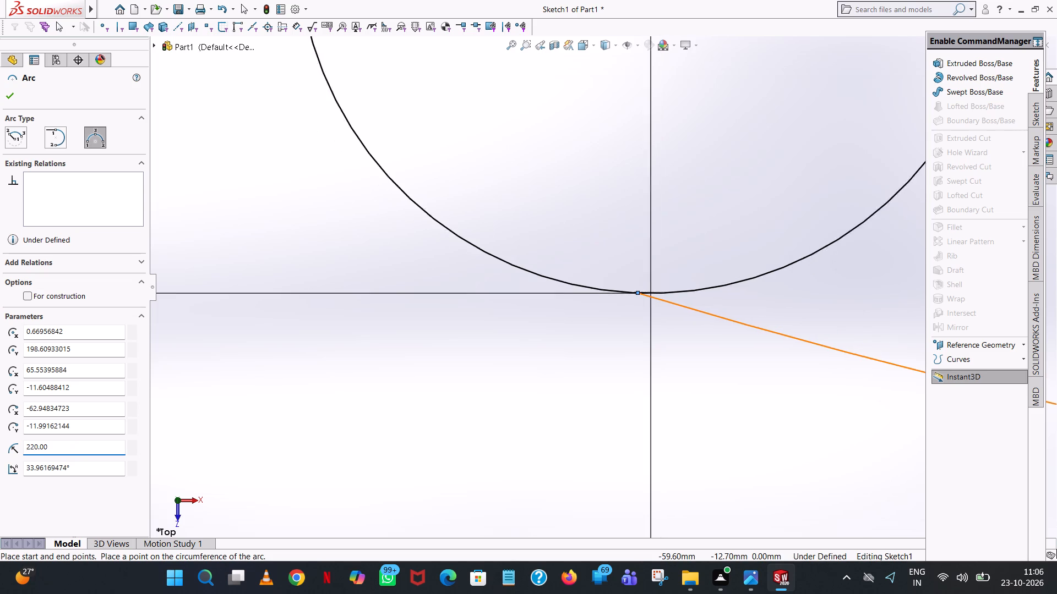
pyautogui.scroll(13, 763, 319)
pyautogui.rightClick(696, 87)
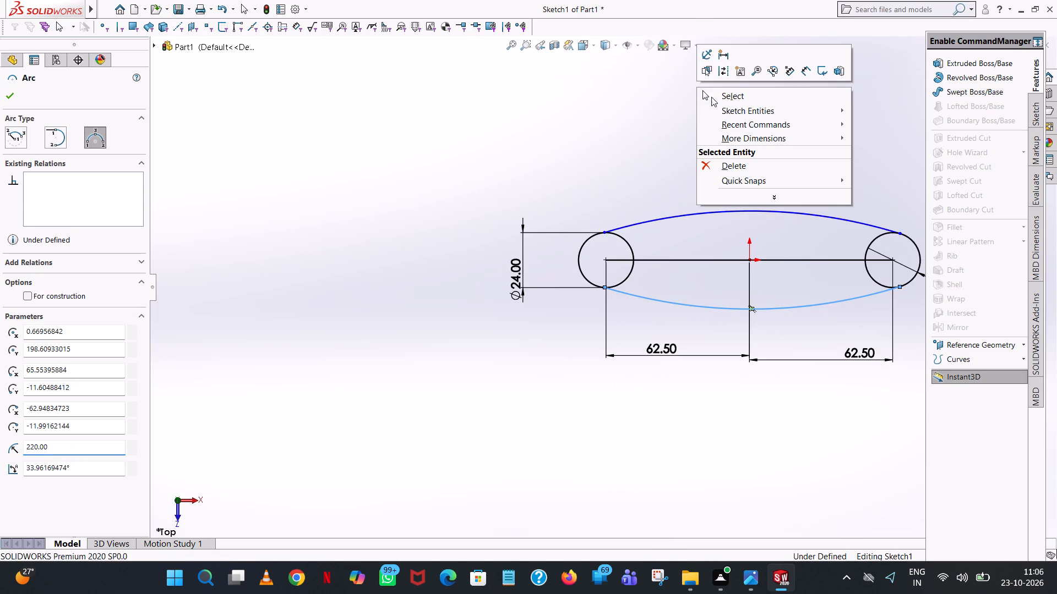
pyautogui.click(717, 101)
# Trim away the inner portions of both end circles between the upper and lower arcs, using trim to closest.
pyautogui.scroll(-5, 917, 307)
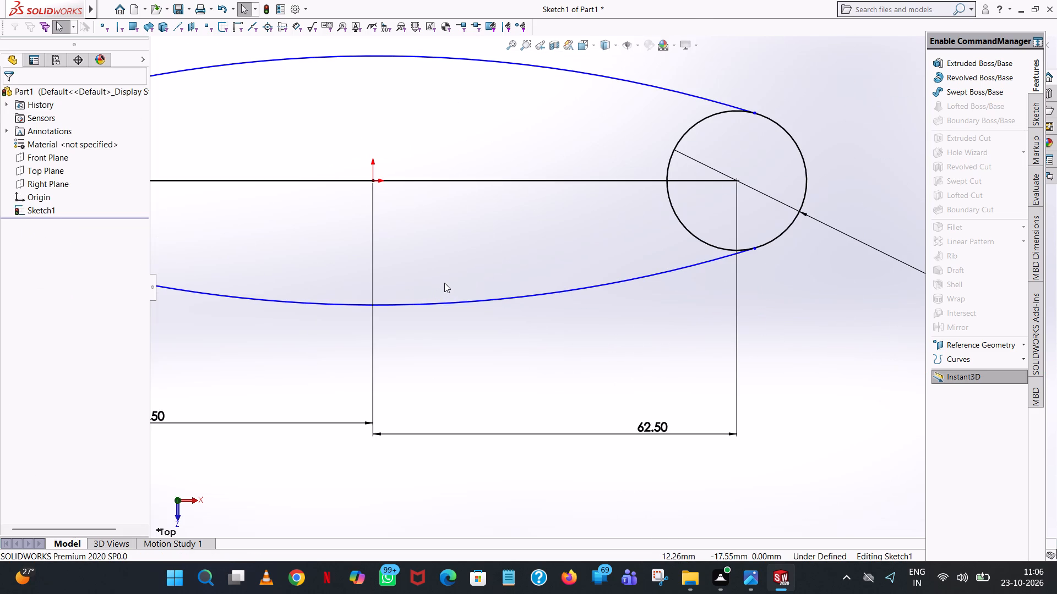
pyautogui.scroll(3, 444, 283)
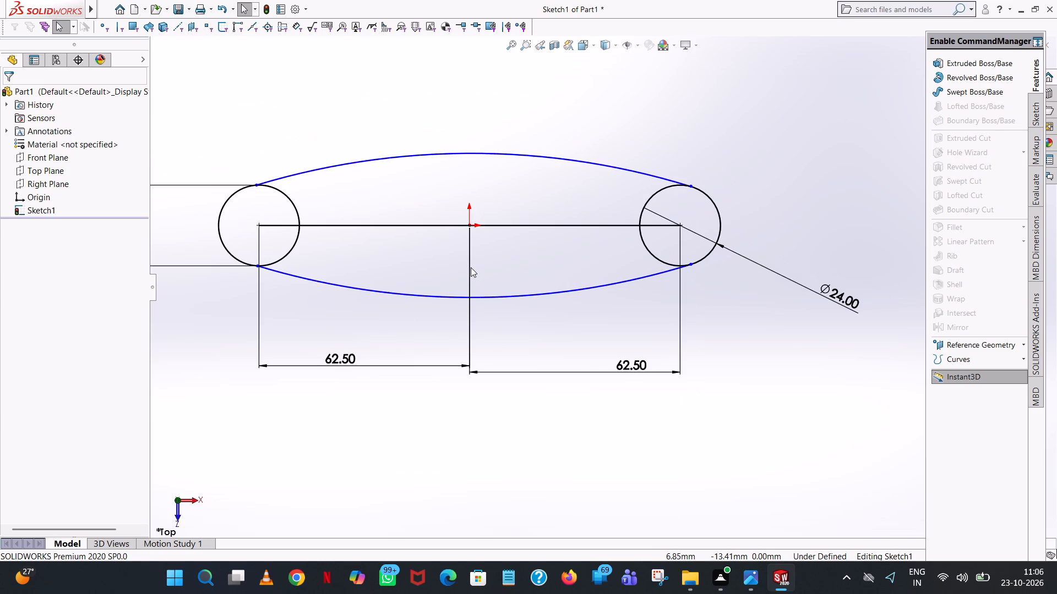
pyautogui.click(1037, 110)
pyautogui.click(960, 144)
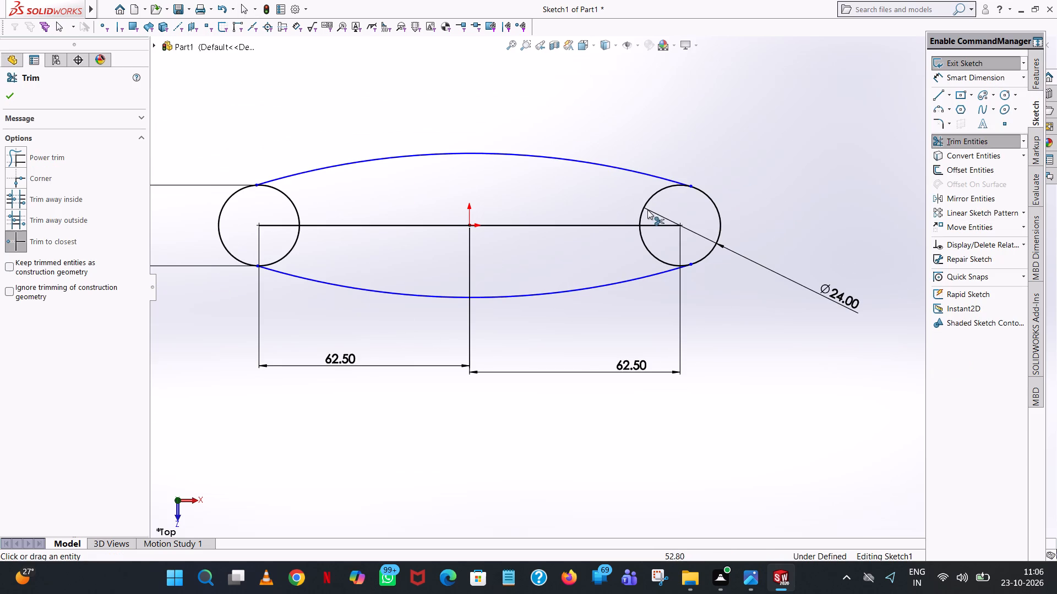
pyautogui.click(646, 199)
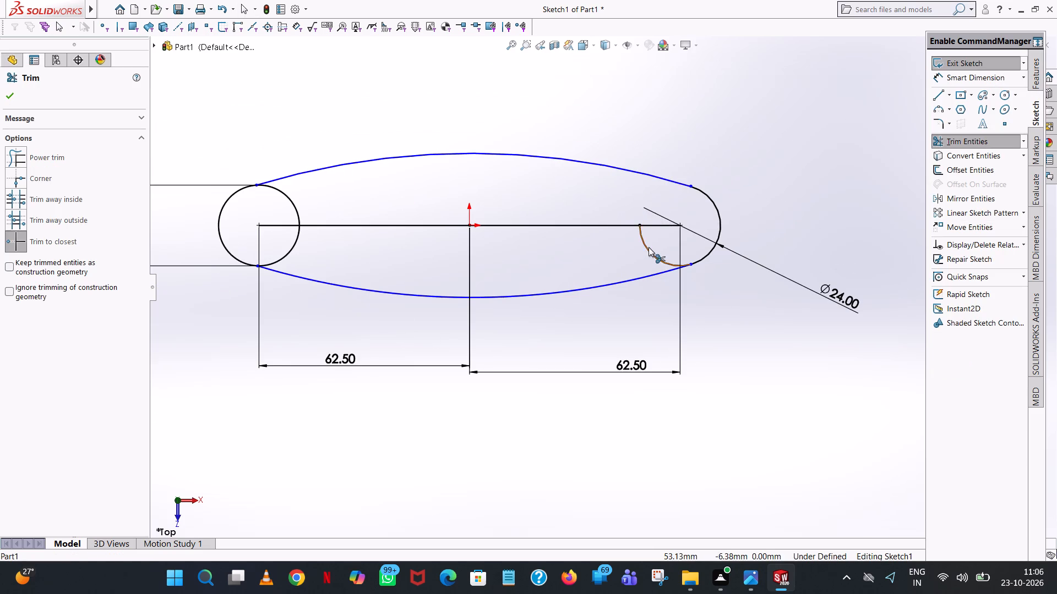
pyautogui.click(649, 247)
pyautogui.scroll(-10, 705, 282)
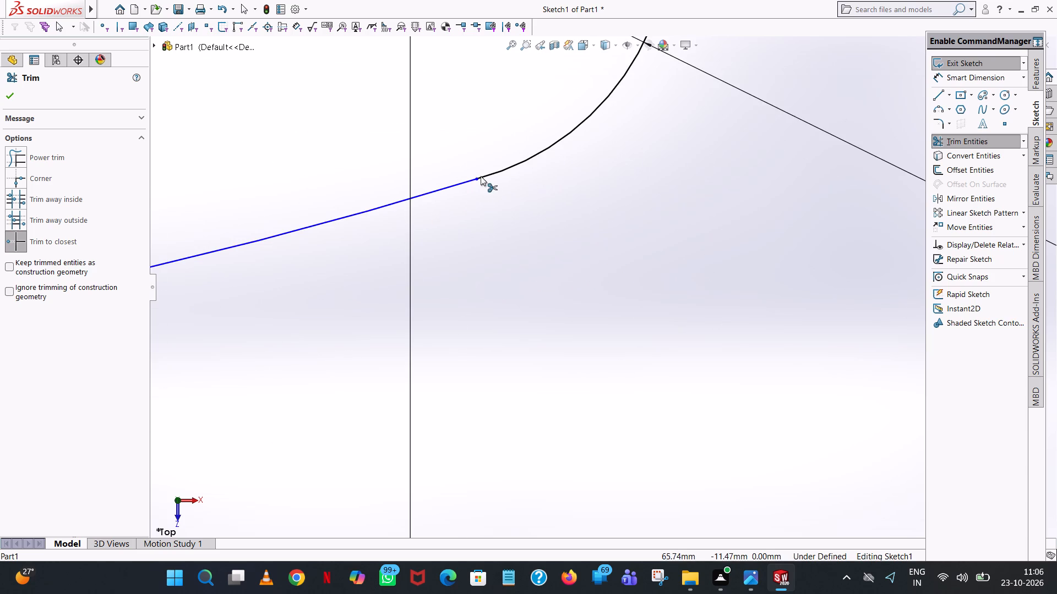
pyautogui.scroll(13, 482, 175)
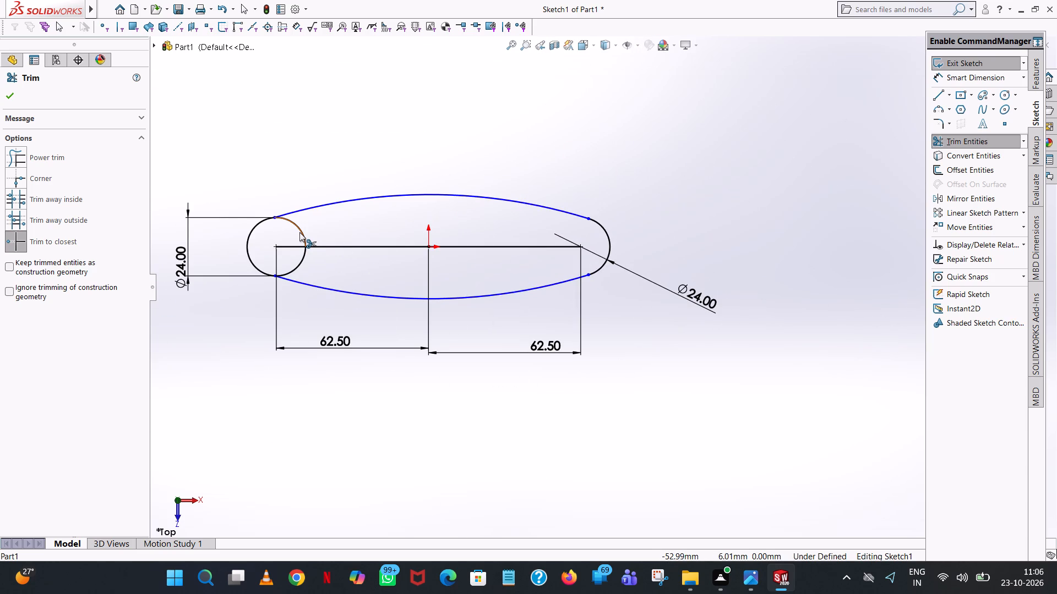
pyautogui.click(299, 232)
pyautogui.click(302, 259)
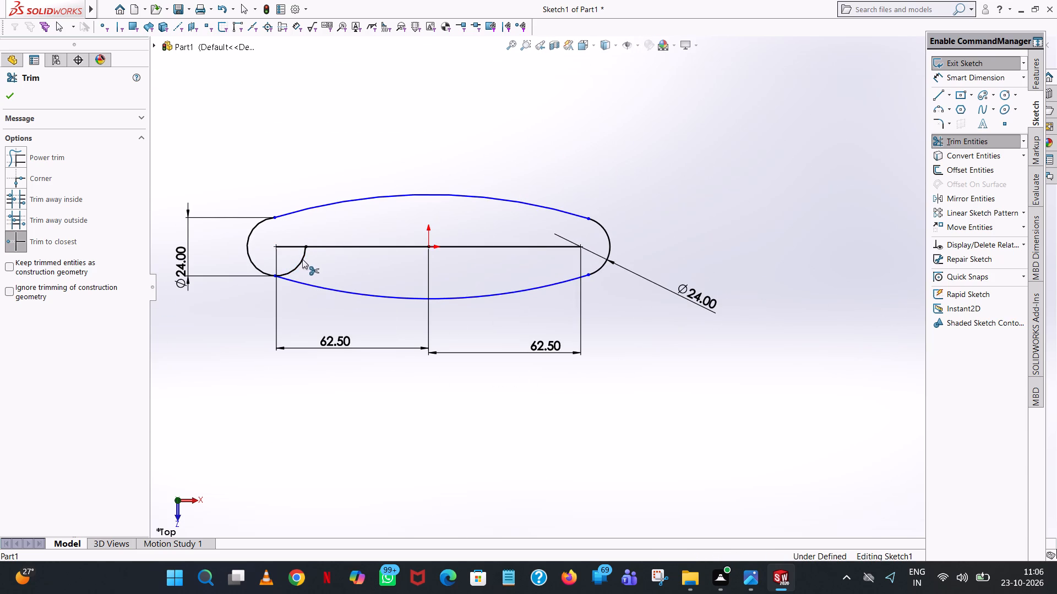
pyautogui.click(13, 96)
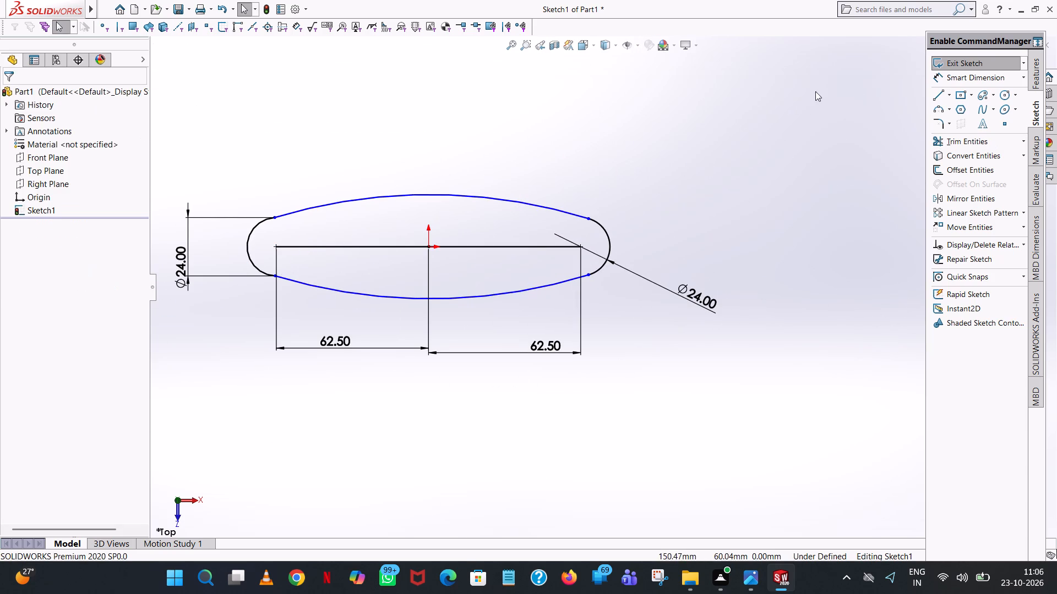
# Dimension the radii of the upper arc and the lower arc.
pyautogui.click(985, 77)
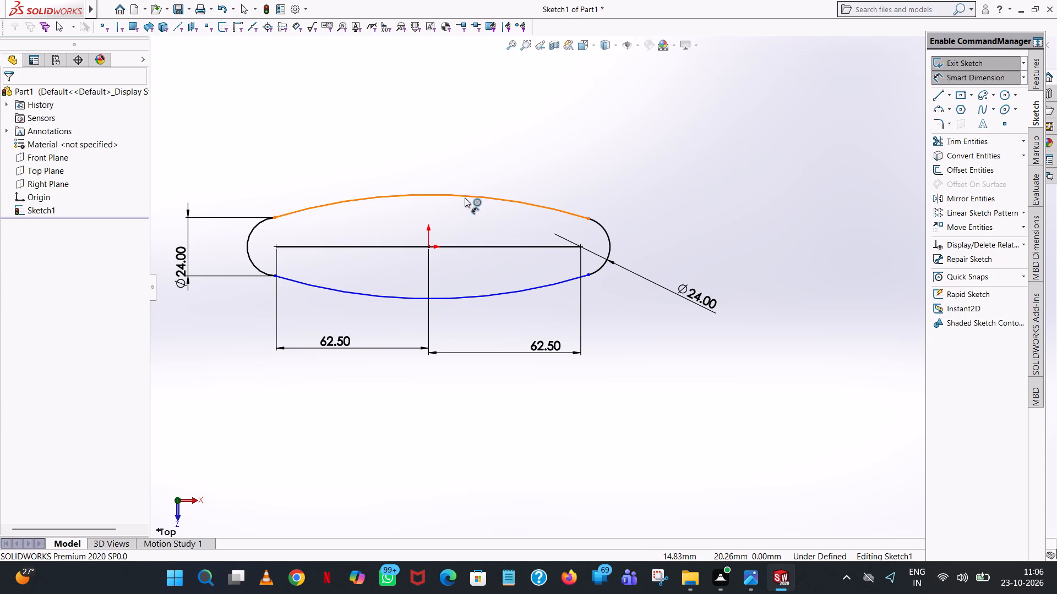
pyautogui.click(465, 197)
pyautogui.click(466, 115)
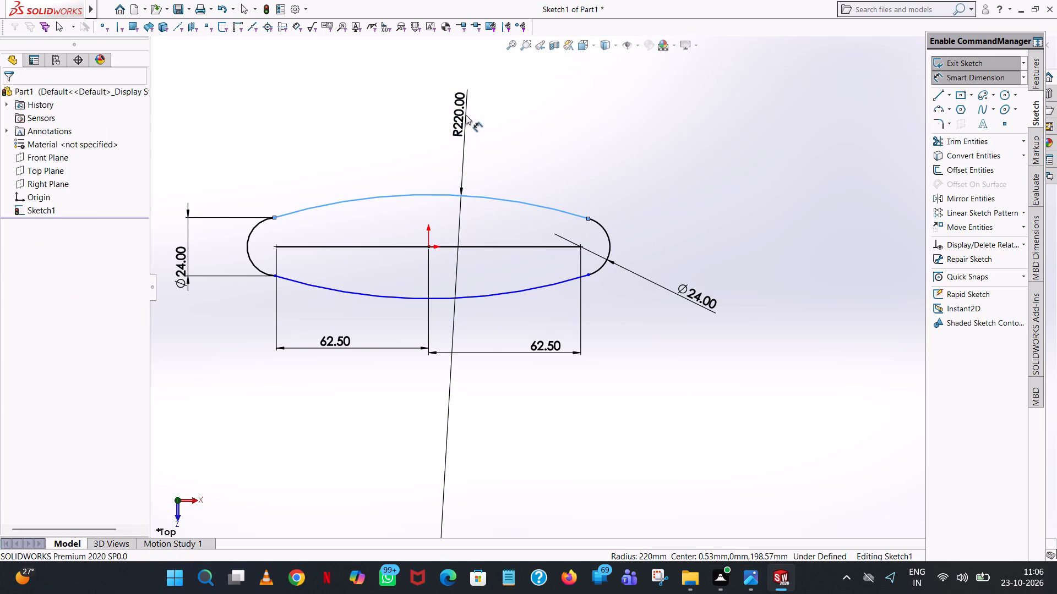
pyautogui.click(421, 100)
pyautogui.click(625, 89)
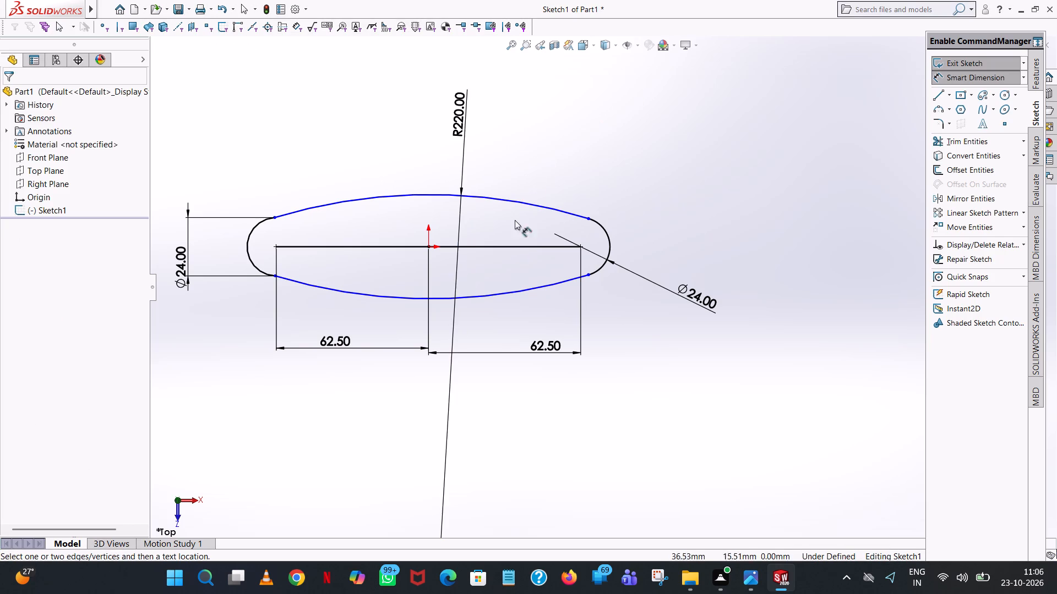
pyautogui.click(488, 293)
pyautogui.click(552, 460)
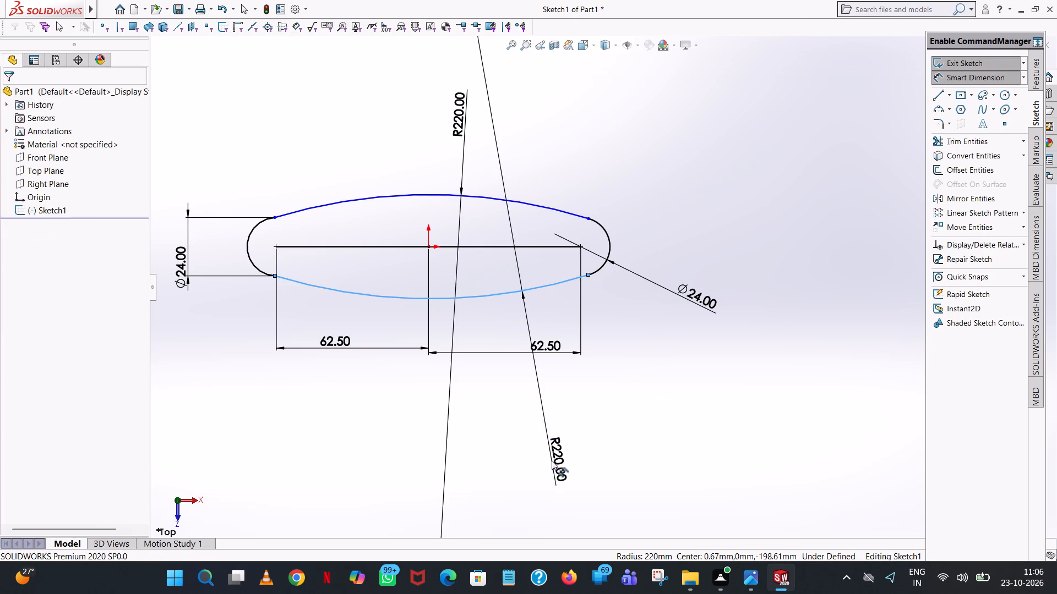
pyautogui.click(506, 448)
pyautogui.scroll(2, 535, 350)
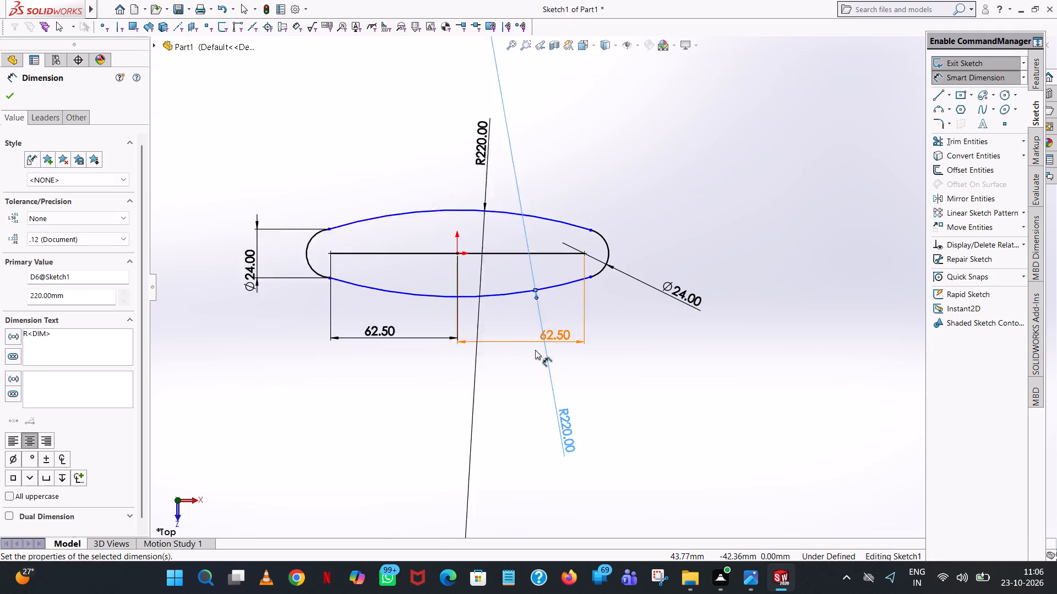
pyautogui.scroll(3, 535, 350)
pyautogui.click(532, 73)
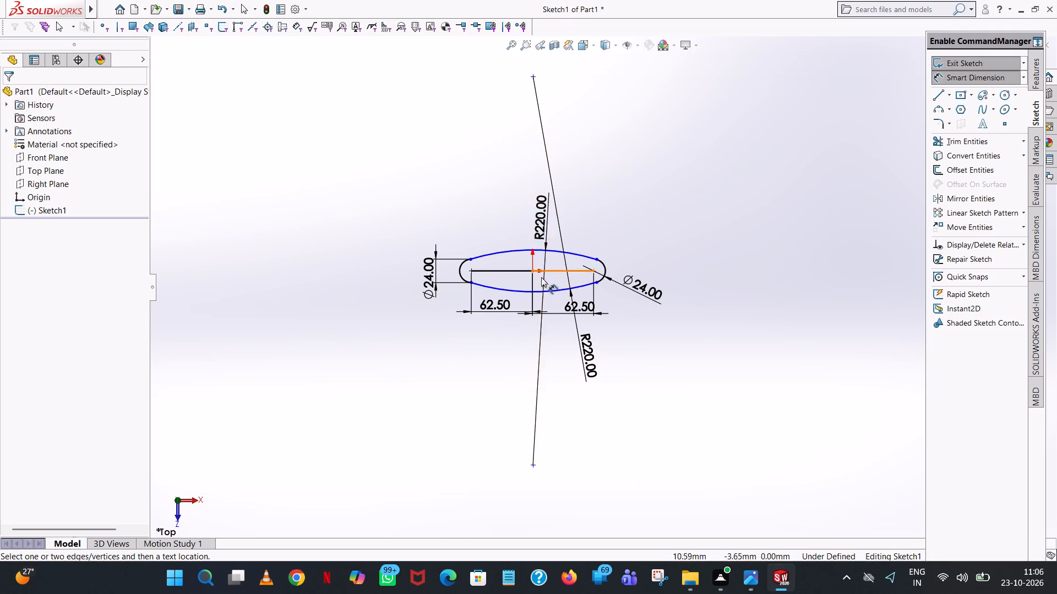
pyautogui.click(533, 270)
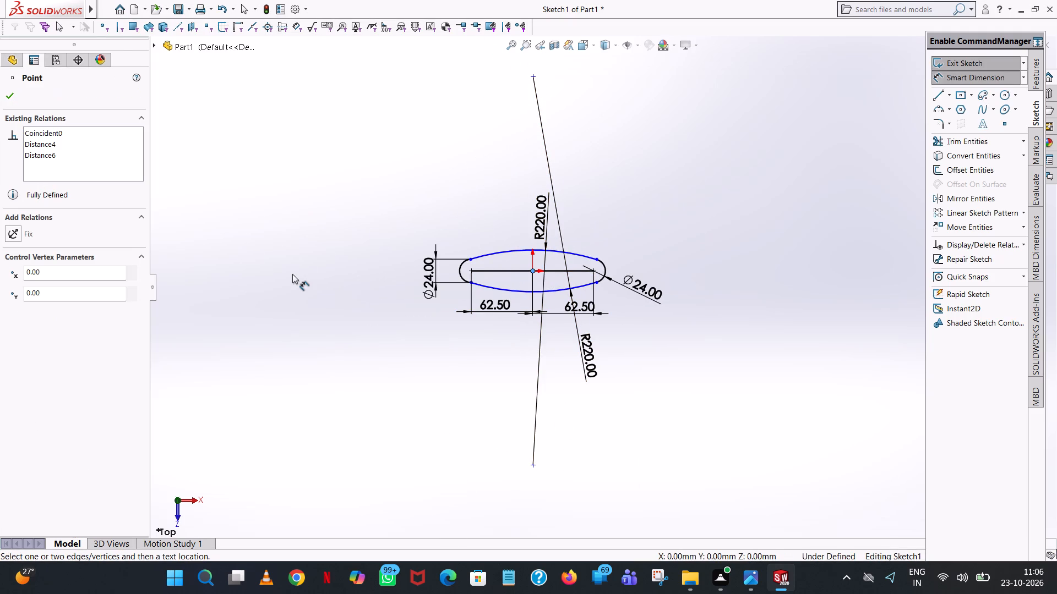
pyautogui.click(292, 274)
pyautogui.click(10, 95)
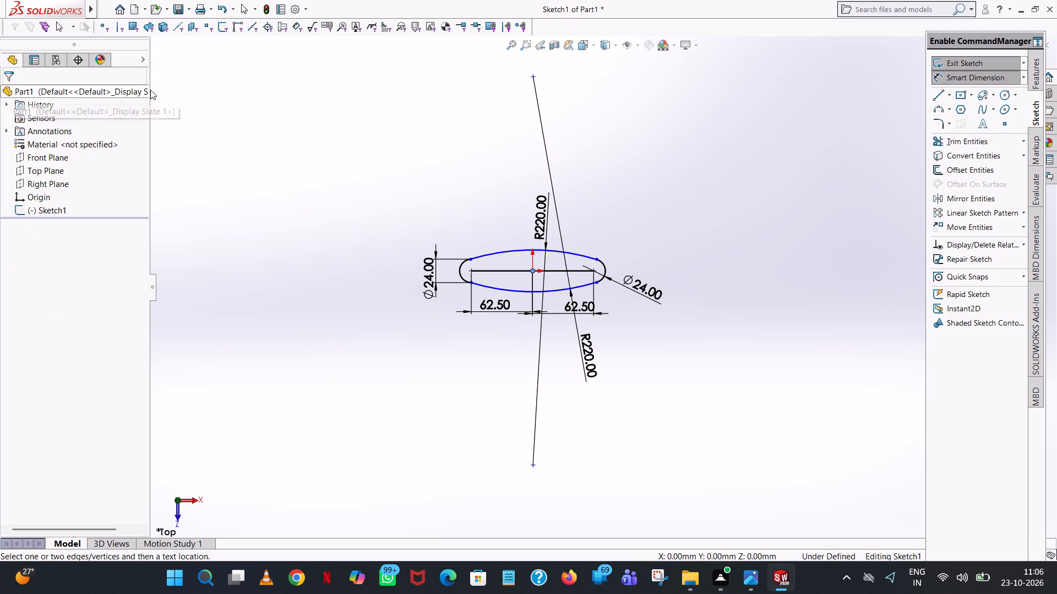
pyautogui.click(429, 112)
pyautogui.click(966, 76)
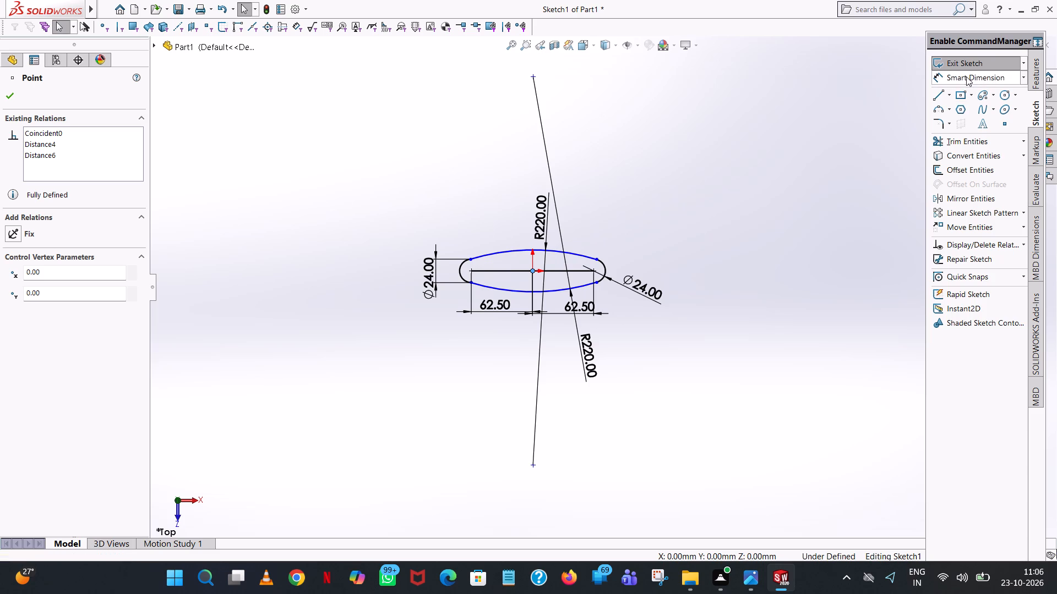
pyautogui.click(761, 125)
# Dimension the vertical distance between the lower arc's centre point and the origin.
pyautogui.click(945, 78)
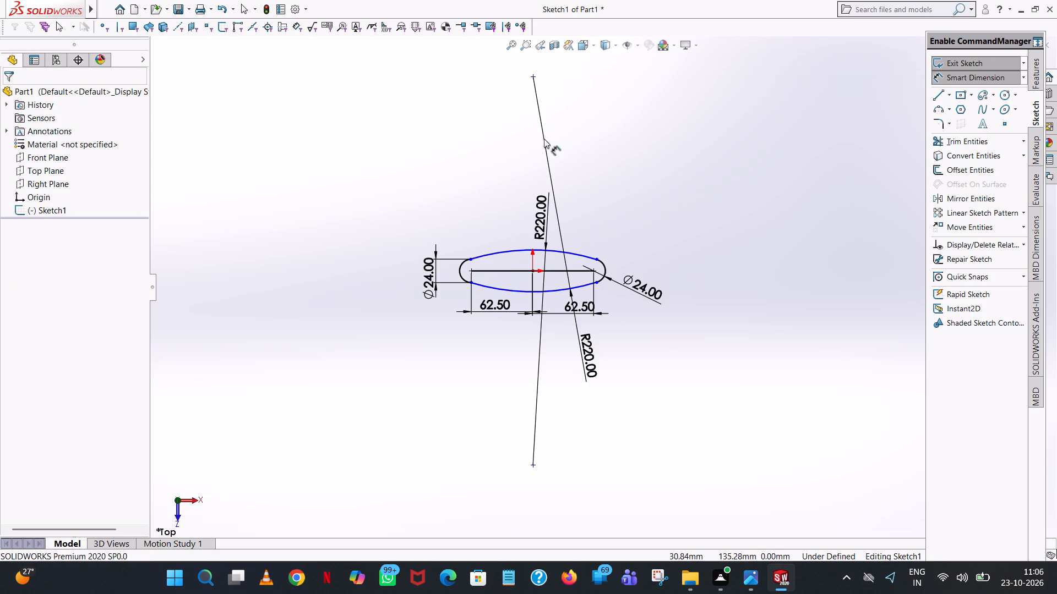
pyautogui.click(533, 76)
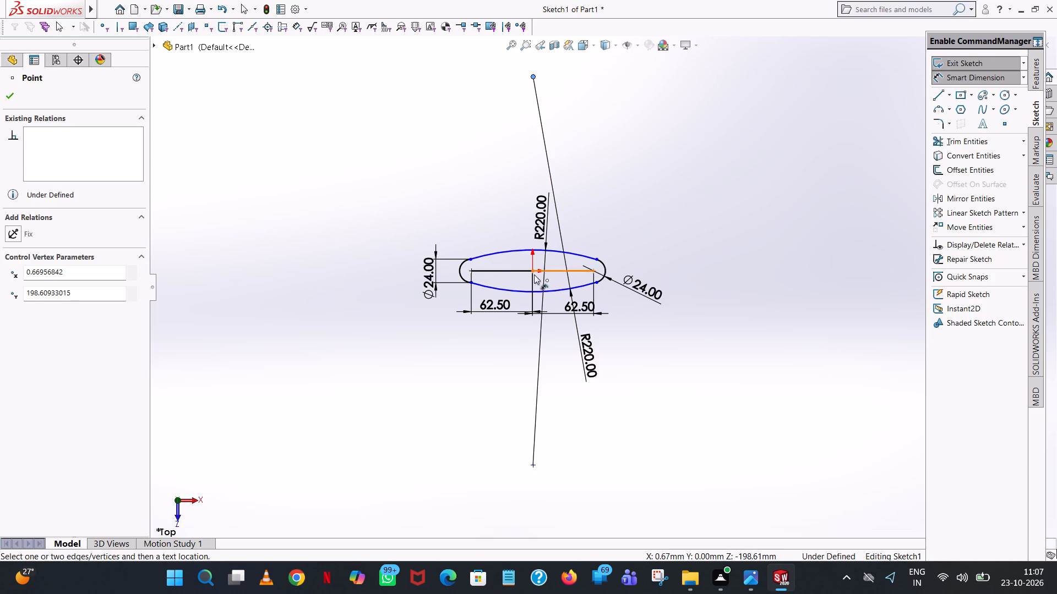
pyautogui.click(533, 269)
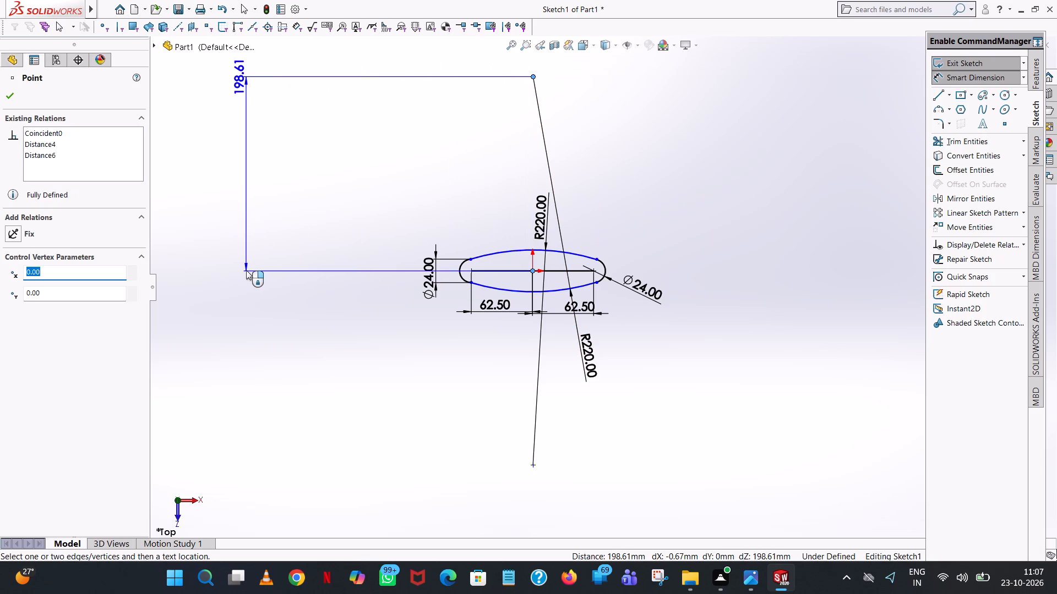
pyautogui.click(258, 245)
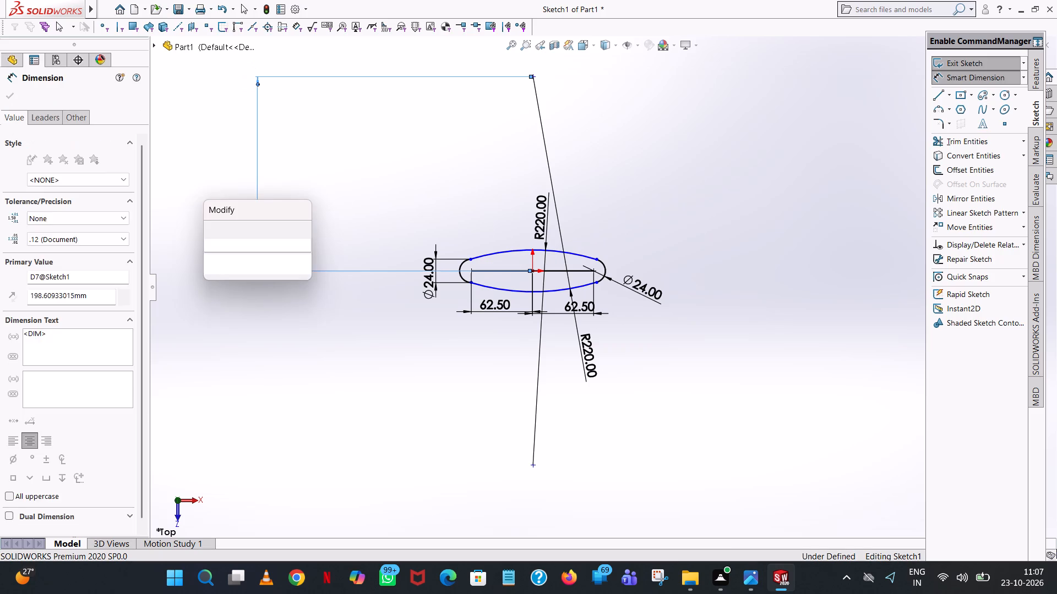
pyautogui.click(206, 232)
pyautogui.click(477, 136)
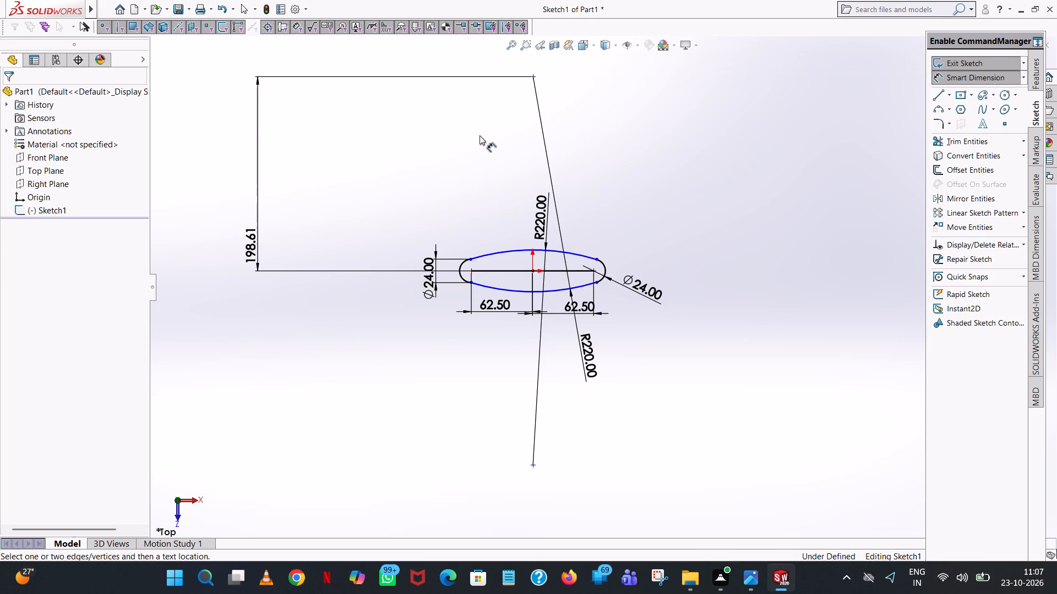
pyautogui.click(639, 140)
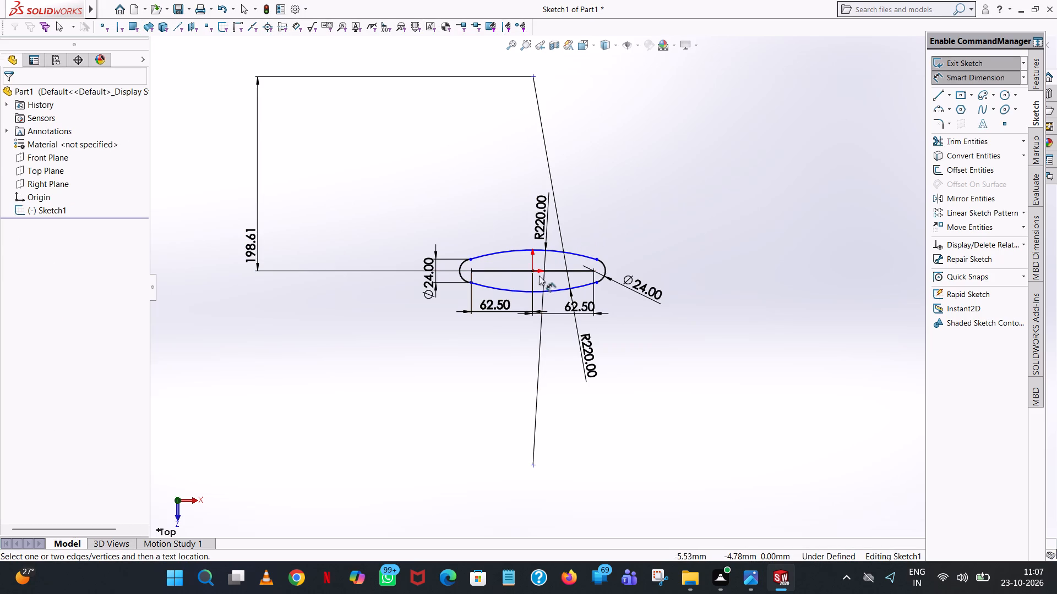
# Add an aligned dimension between the origin and the lower arc's centre point, placed on the +X side of the outline.
pyautogui.click(533, 270)
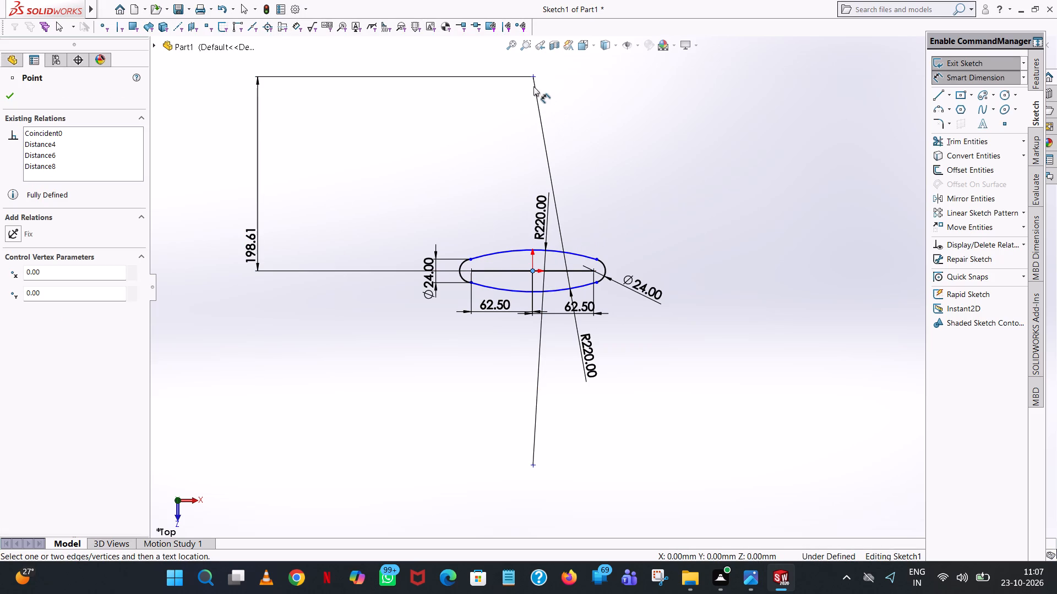
pyautogui.click(532, 78)
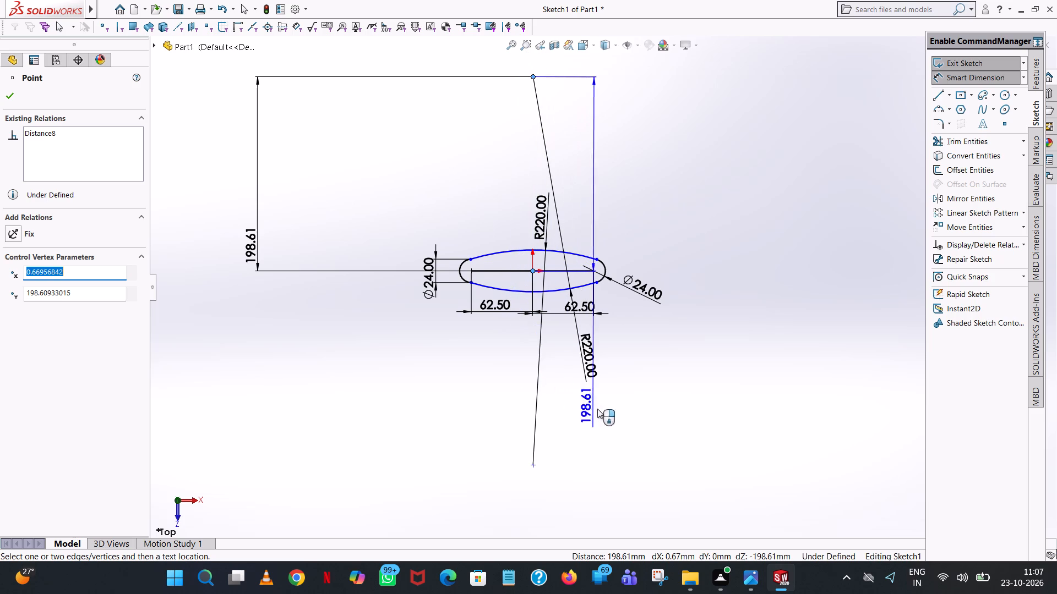
pyautogui.click(767, 426)
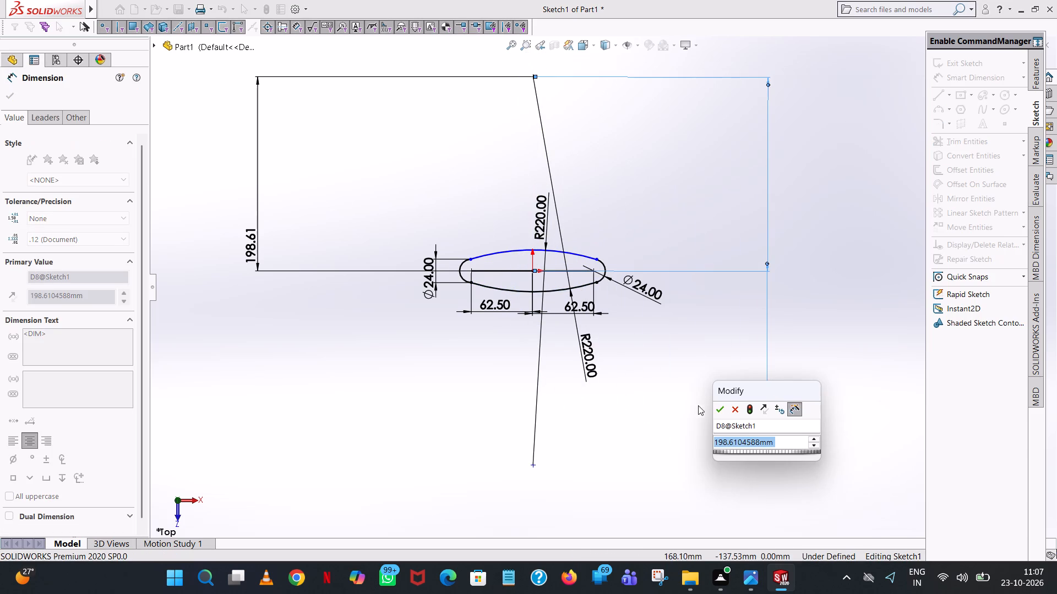
pyautogui.click(725, 406)
pyautogui.click(870, 179)
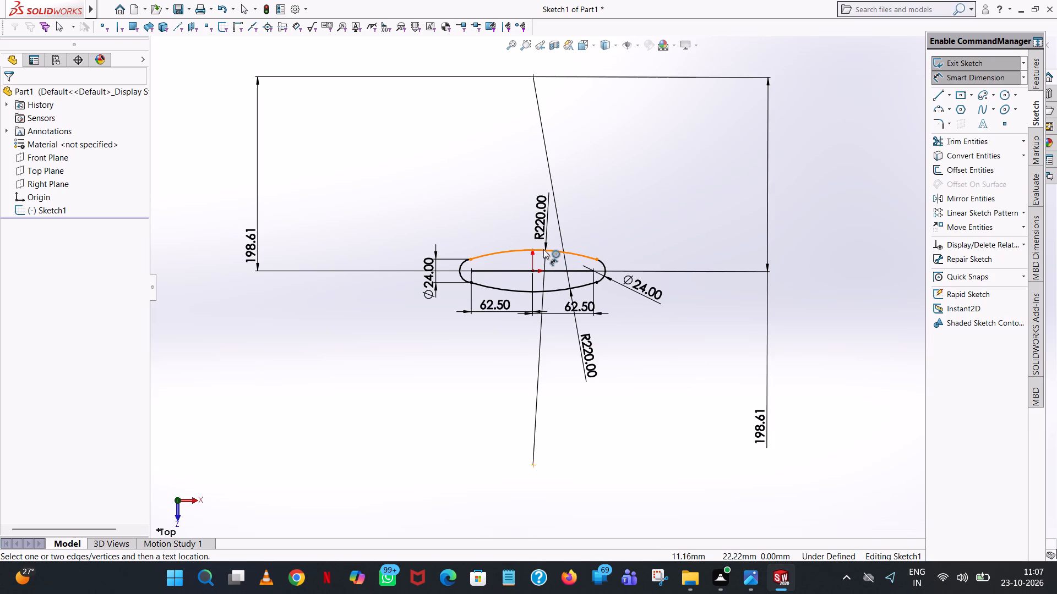
# Dimension the vertical distance between the upper arc's centre point and the origin, placed on the -X side.
pyautogui.click(536, 466)
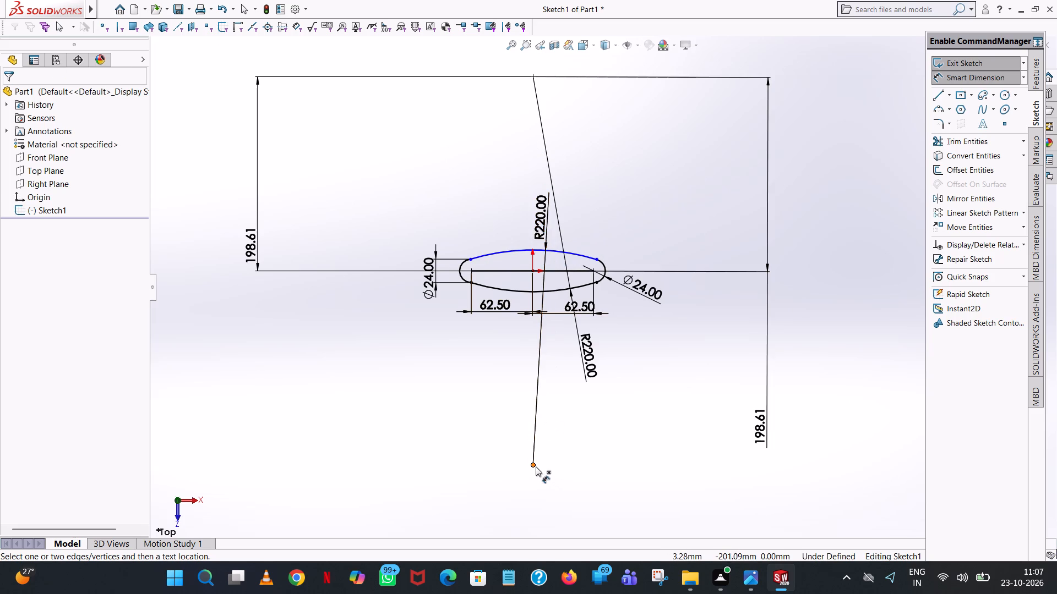
pyautogui.click(533, 272)
pyautogui.click(374, 420)
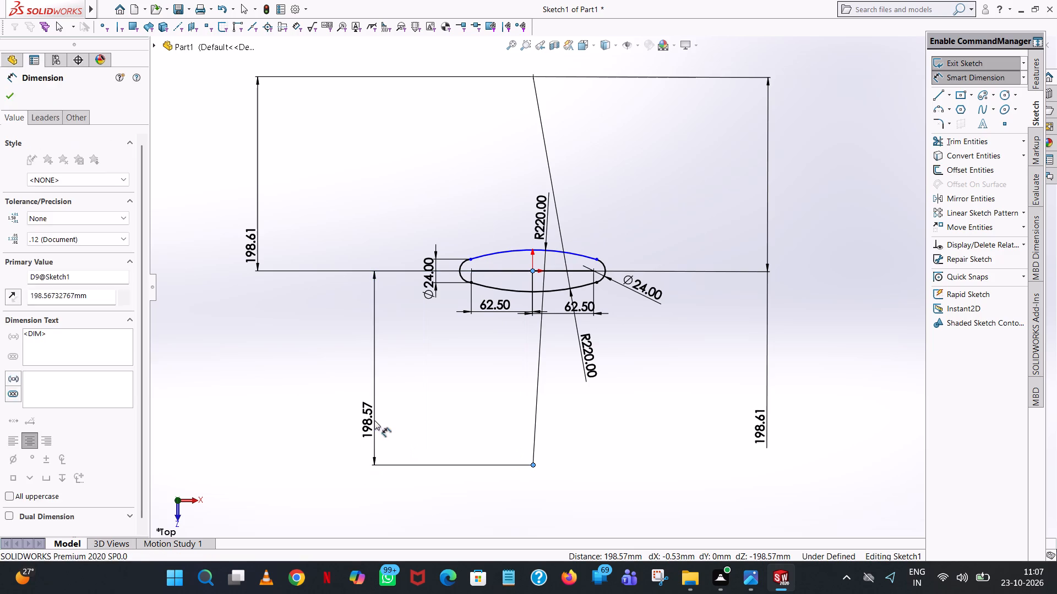
pyautogui.click(331, 404)
pyautogui.click(324, 360)
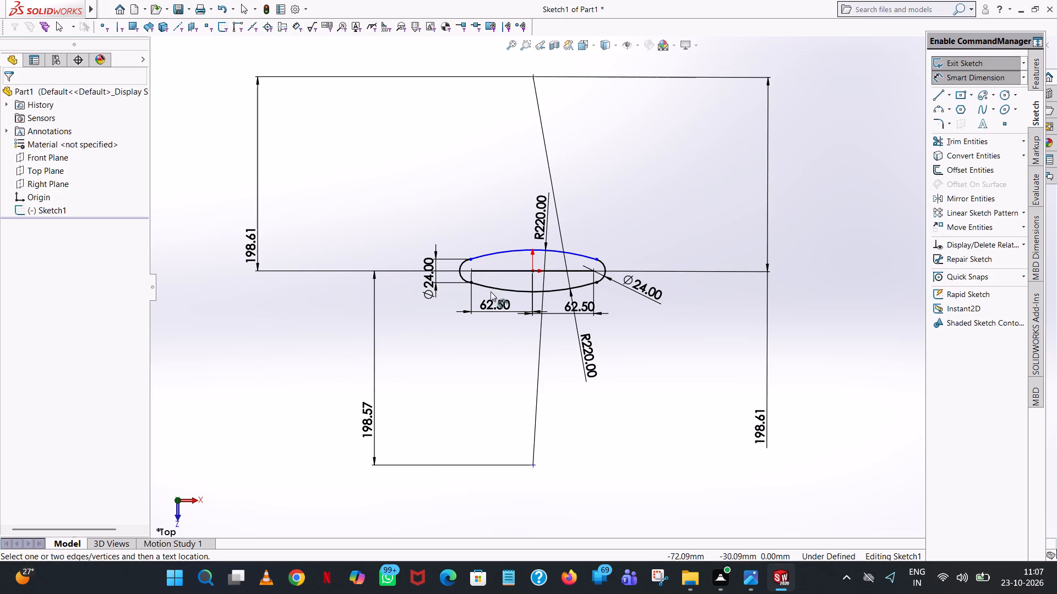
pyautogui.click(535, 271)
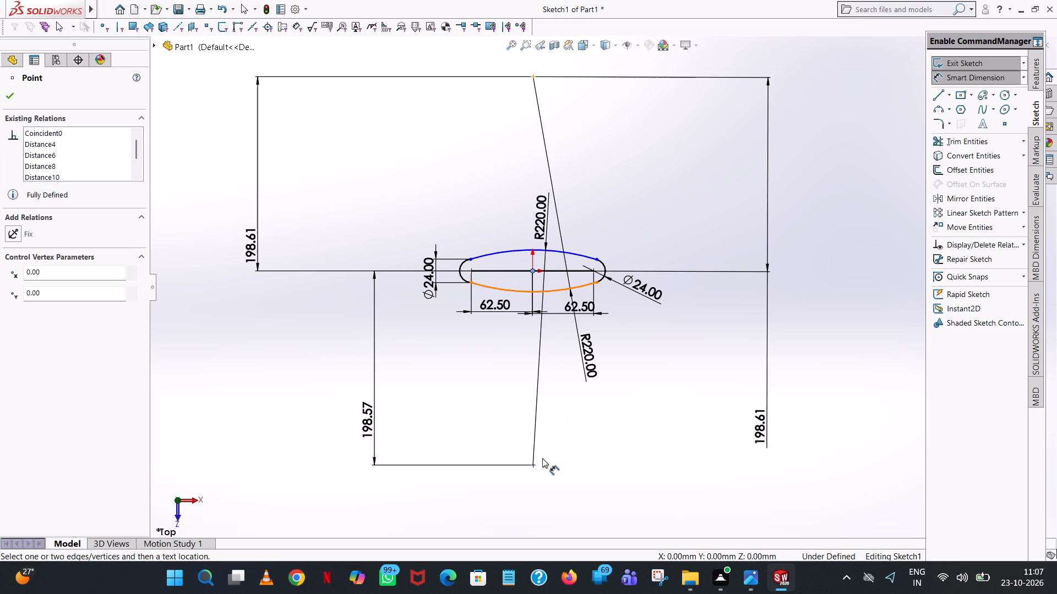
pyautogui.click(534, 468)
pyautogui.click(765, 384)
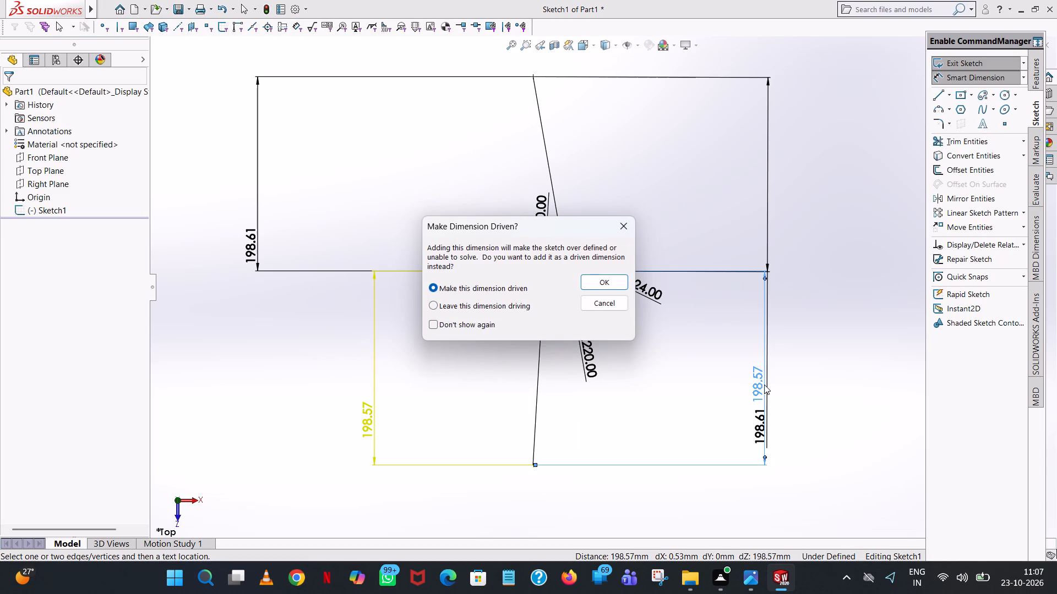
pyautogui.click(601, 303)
# Dimension the horizontal distance between the upper arc's centre and the -X end arc's centre point.
pyautogui.scroll(-4, 567, 305)
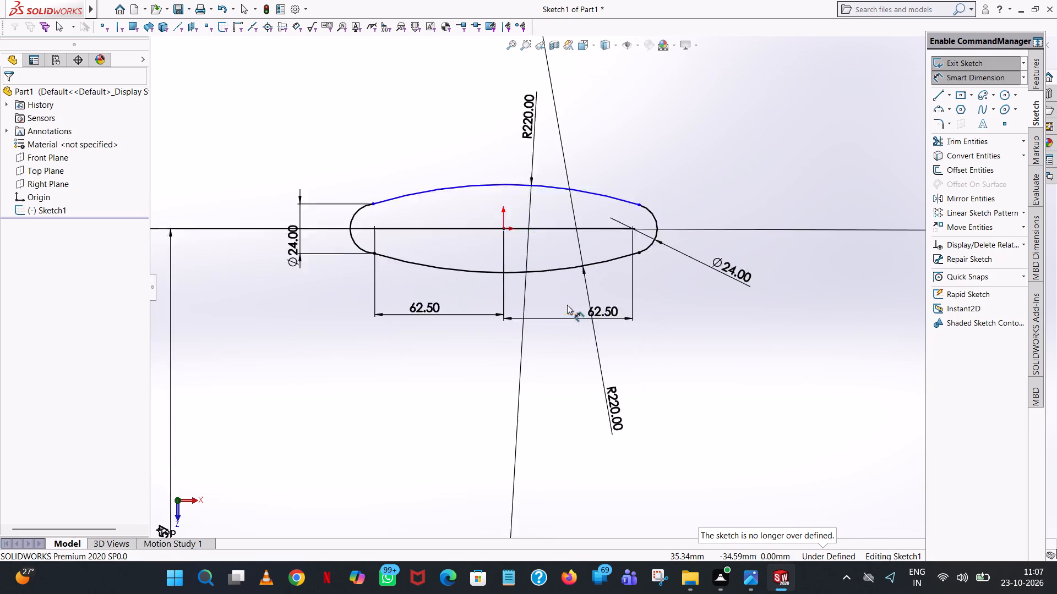
pyautogui.scroll(-2, 567, 305)
pyautogui.click(495, 130)
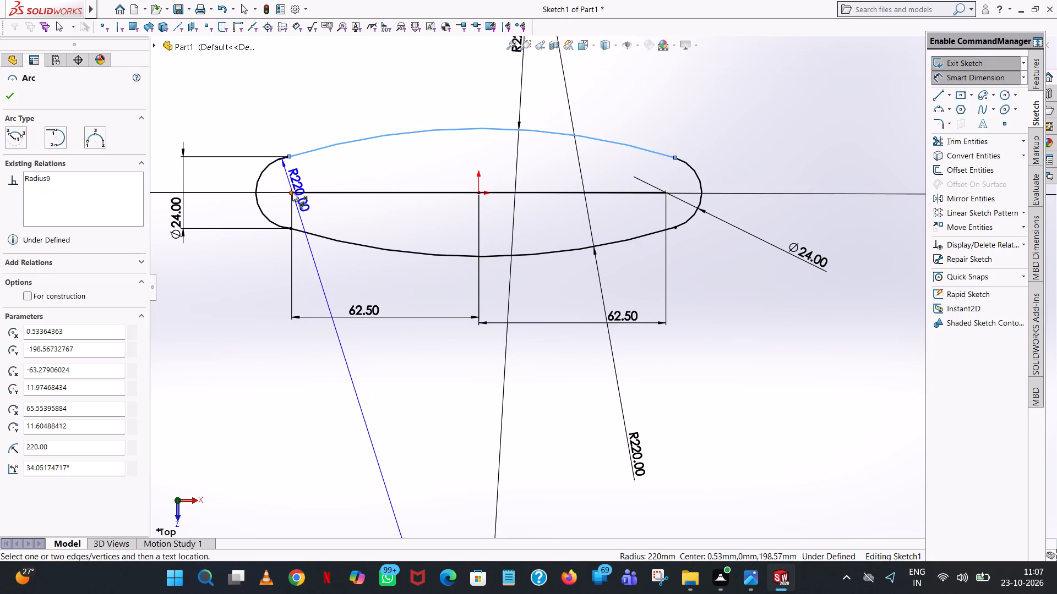
pyautogui.click(290, 191)
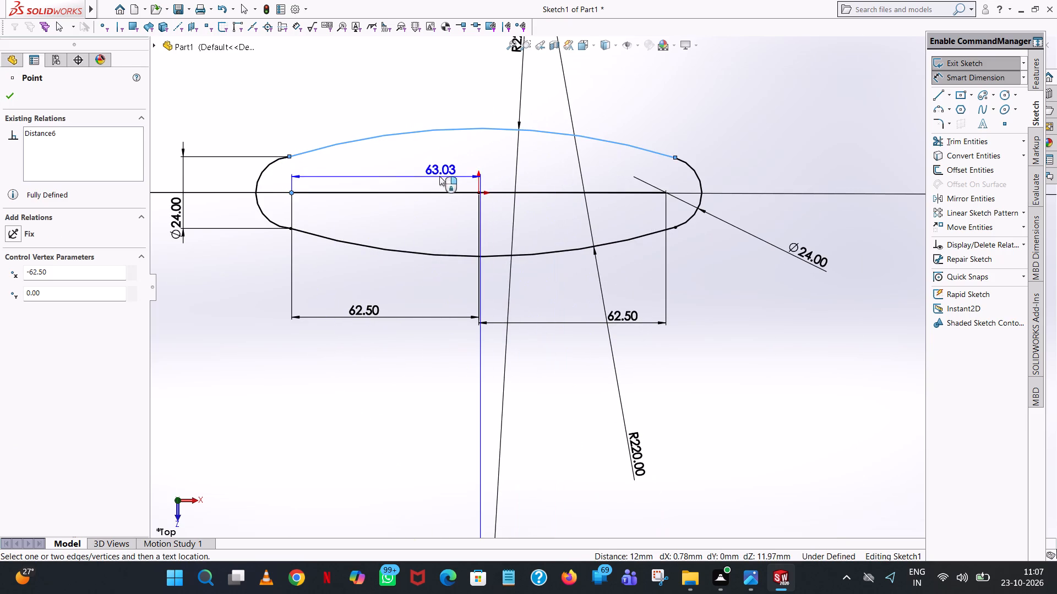
pyautogui.click(415, 99)
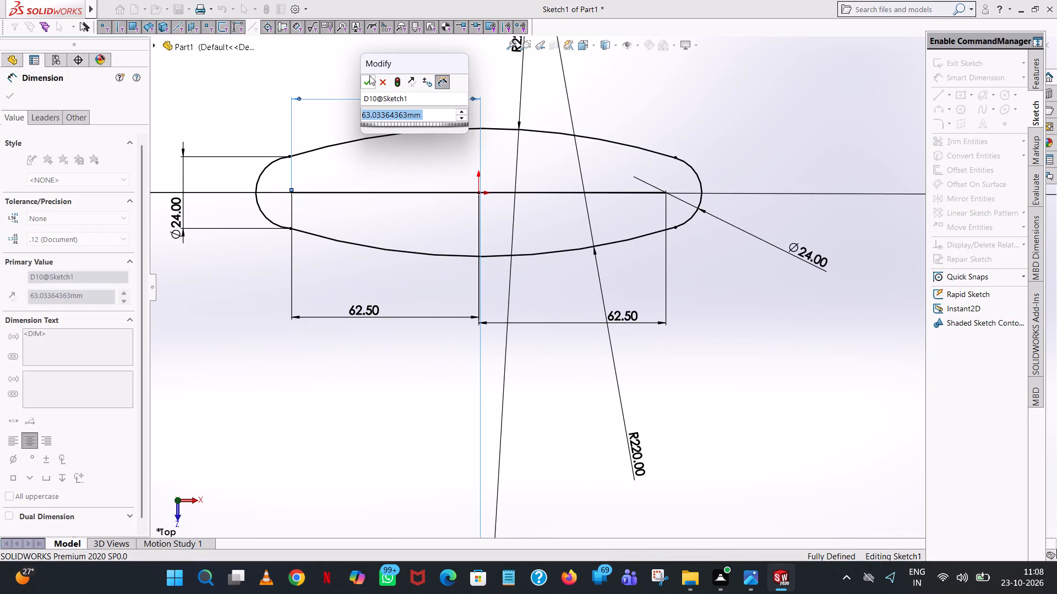
pyautogui.click(369, 87)
pyautogui.click(699, 89)
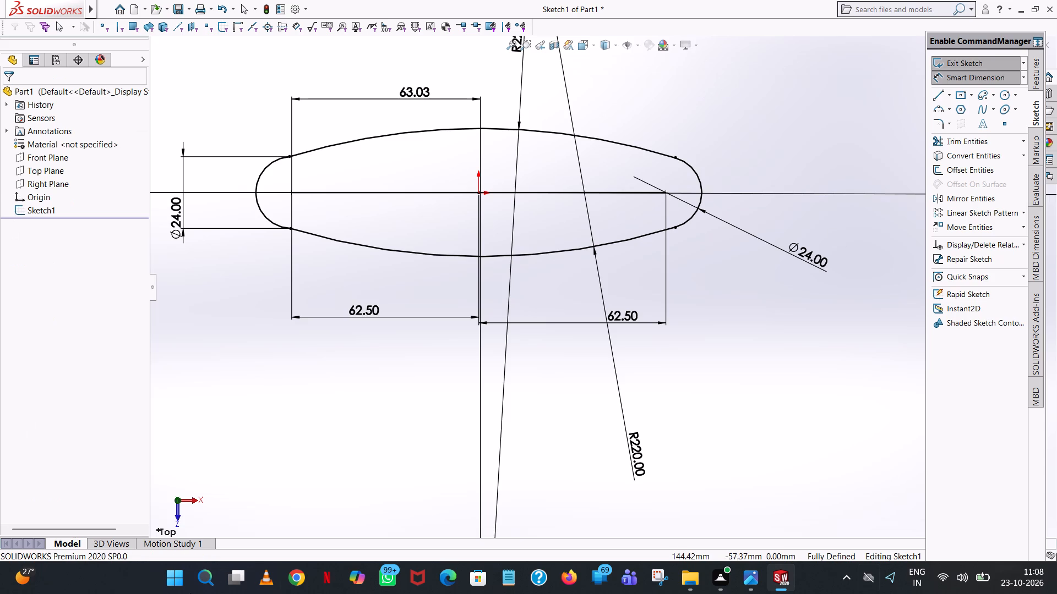
# Extrude the enclosed flange region as a blind boss with a depth of 5 mm.
pyautogui.click(1032, 66)
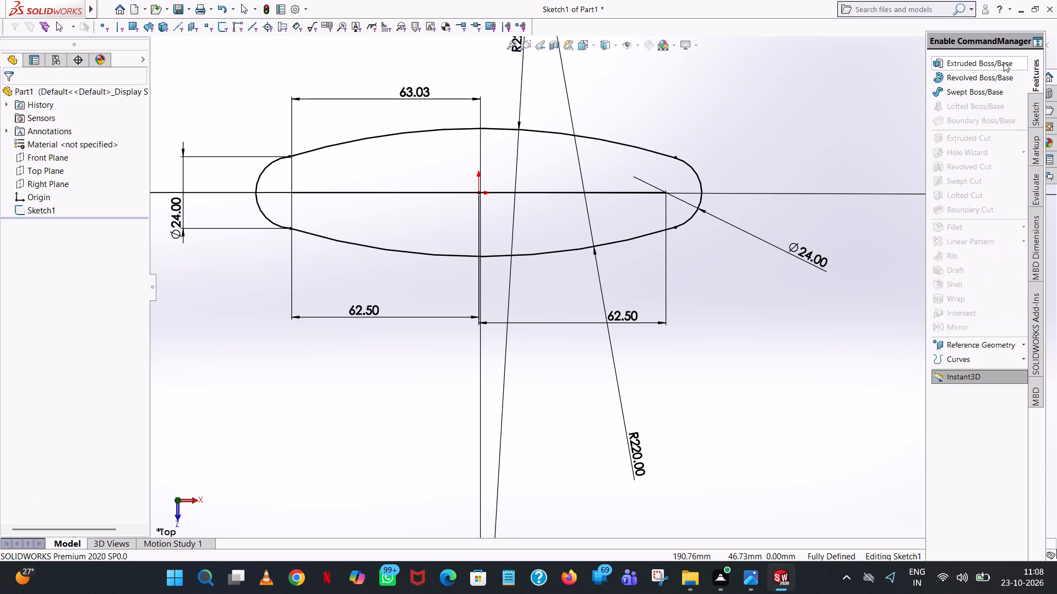
pyautogui.click(1002, 62)
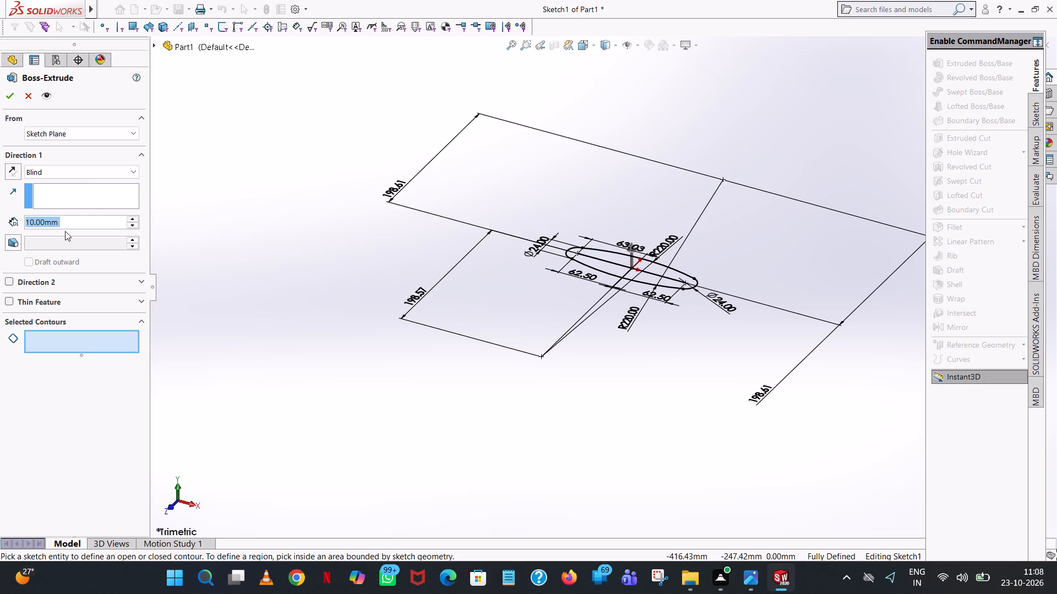
pyautogui.press('5')
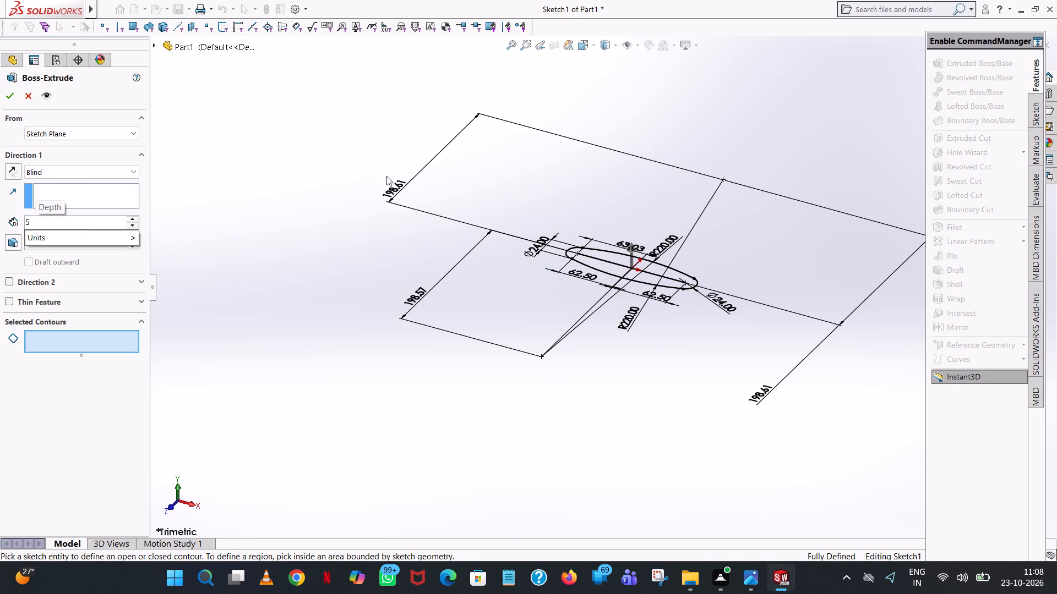
pyautogui.click(330, 161)
pyautogui.click(644, 276)
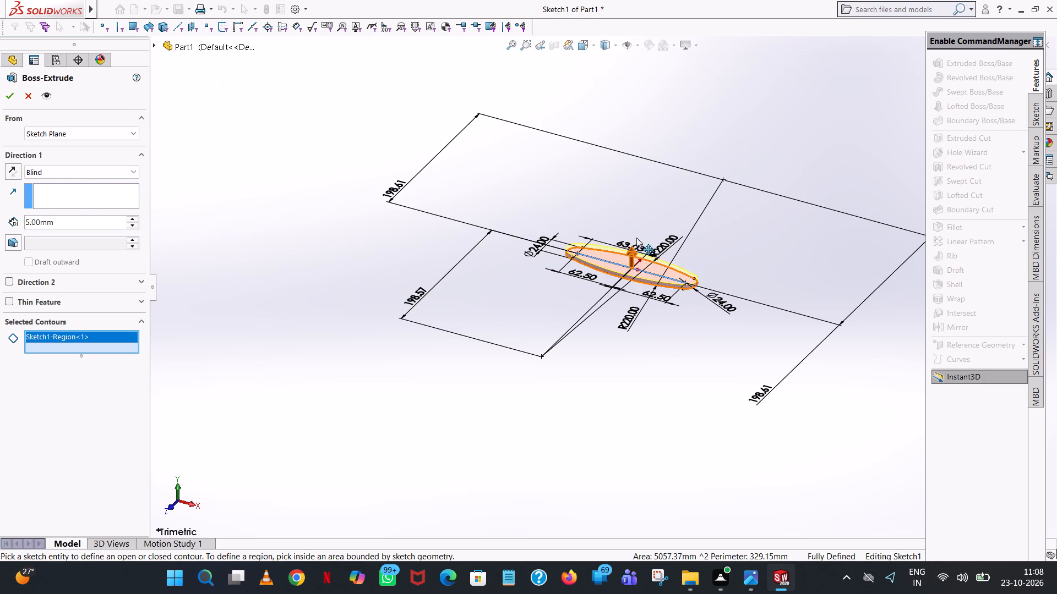
pyautogui.click(12, 92)
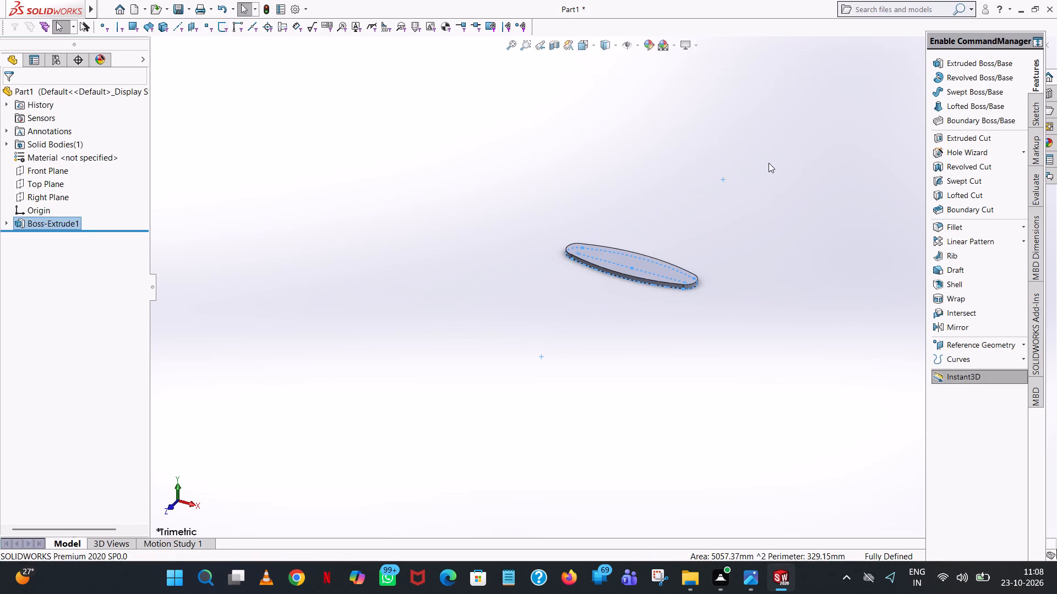
pyautogui.click(774, 161)
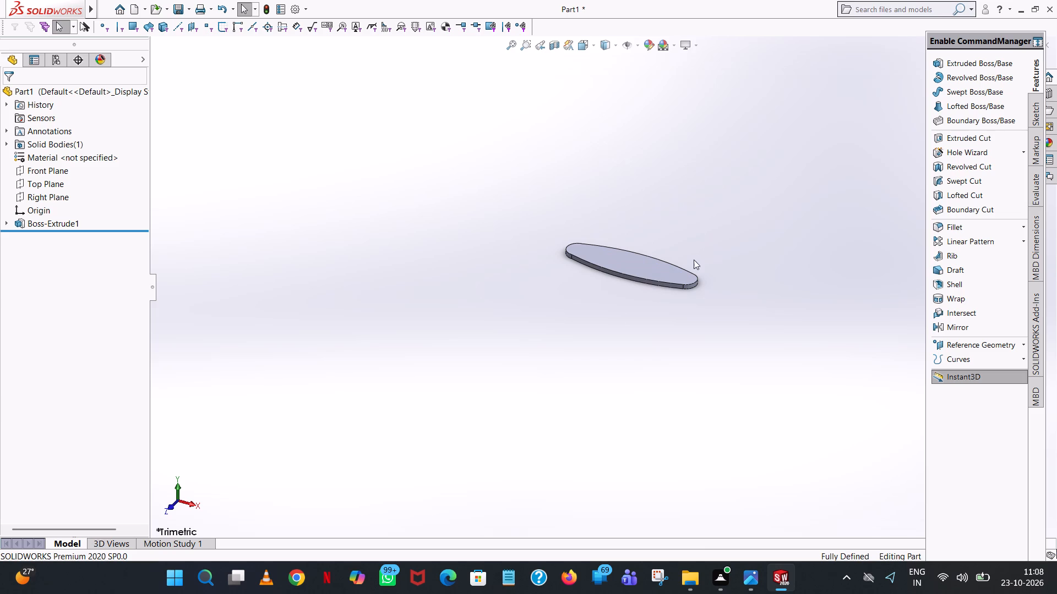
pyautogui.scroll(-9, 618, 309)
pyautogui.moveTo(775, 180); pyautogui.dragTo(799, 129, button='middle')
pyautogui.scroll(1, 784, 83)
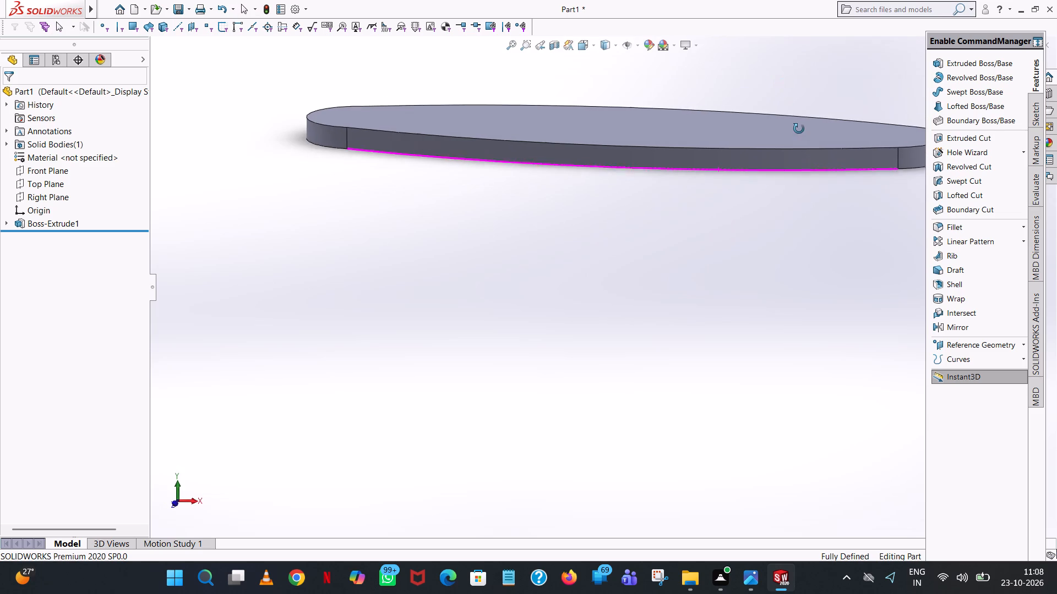
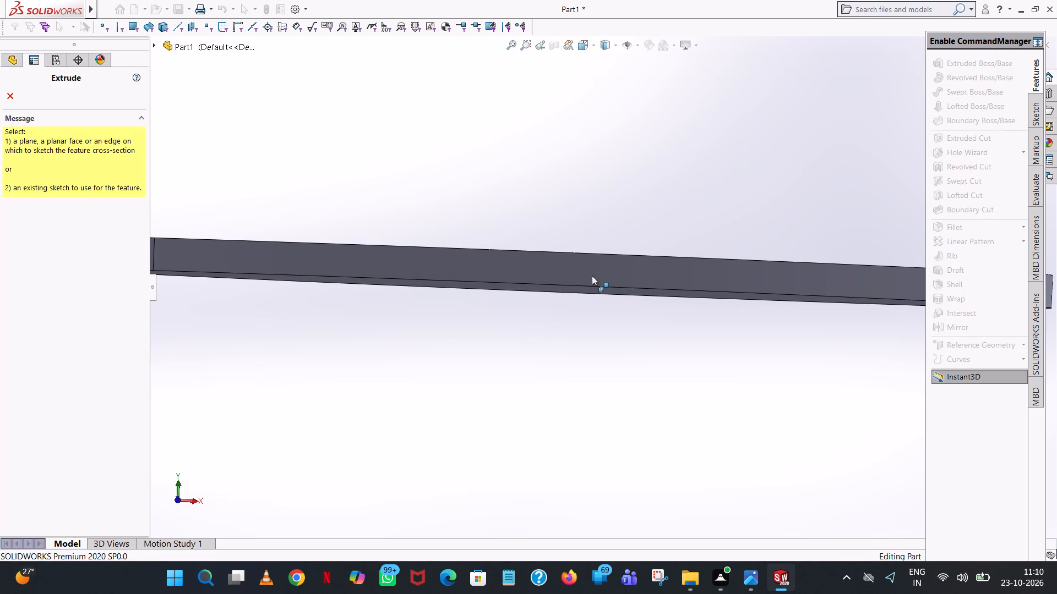
# Open a sketch for the new extrusion on the flange's bottom face and view it square-on.
pyautogui.click(592, 275)
pyautogui.moveTo(602, 289); pyautogui.dragTo(641, 94, button='middle')
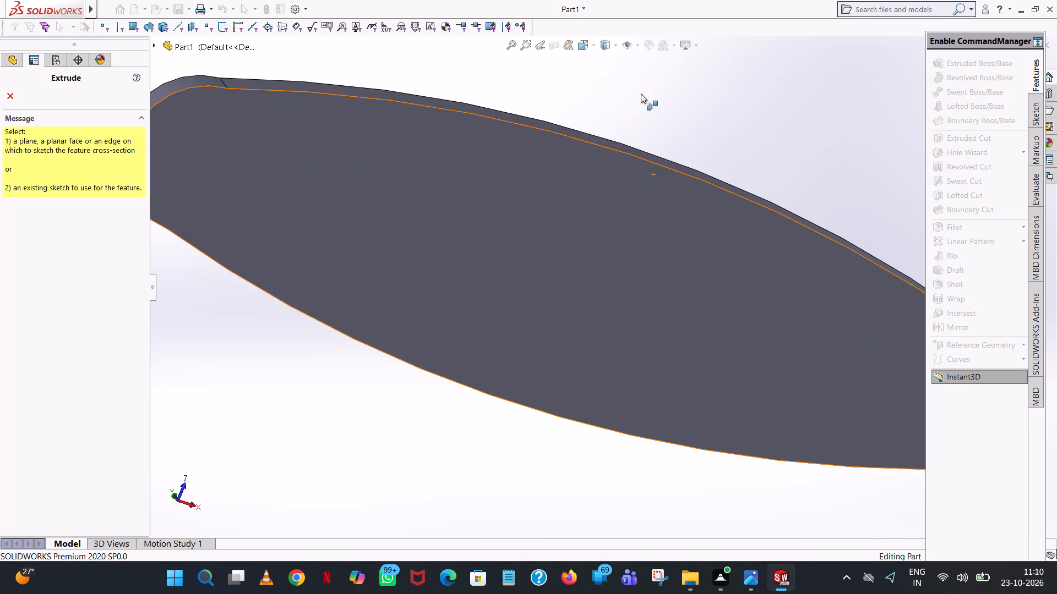
pyautogui.scroll(-5, 608, 240)
pyautogui.scroll(10, 608, 240)
pyautogui.moveTo(633, 210); pyautogui.dragTo(635, 237, button='middle')
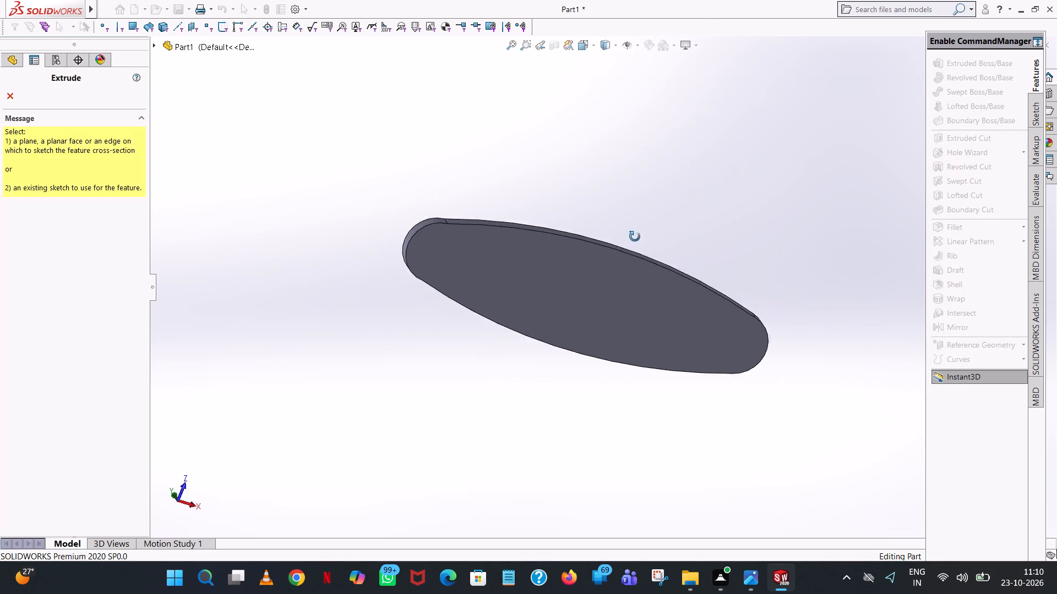
pyautogui.moveTo(635, 237); pyautogui.dragTo(610, 468, button='middle')
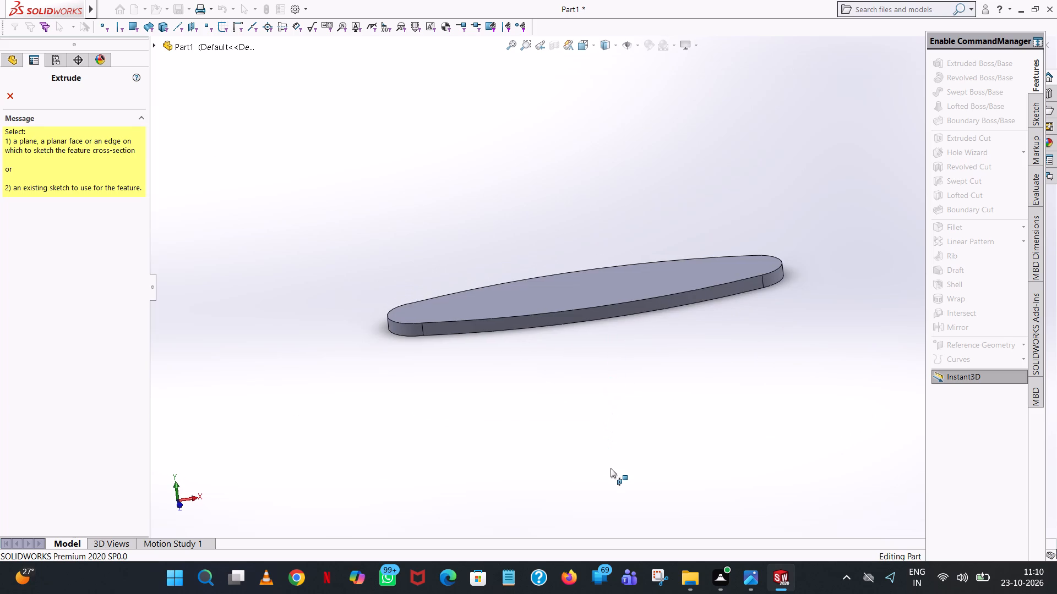
pyautogui.hotkey('ctrl', '7')
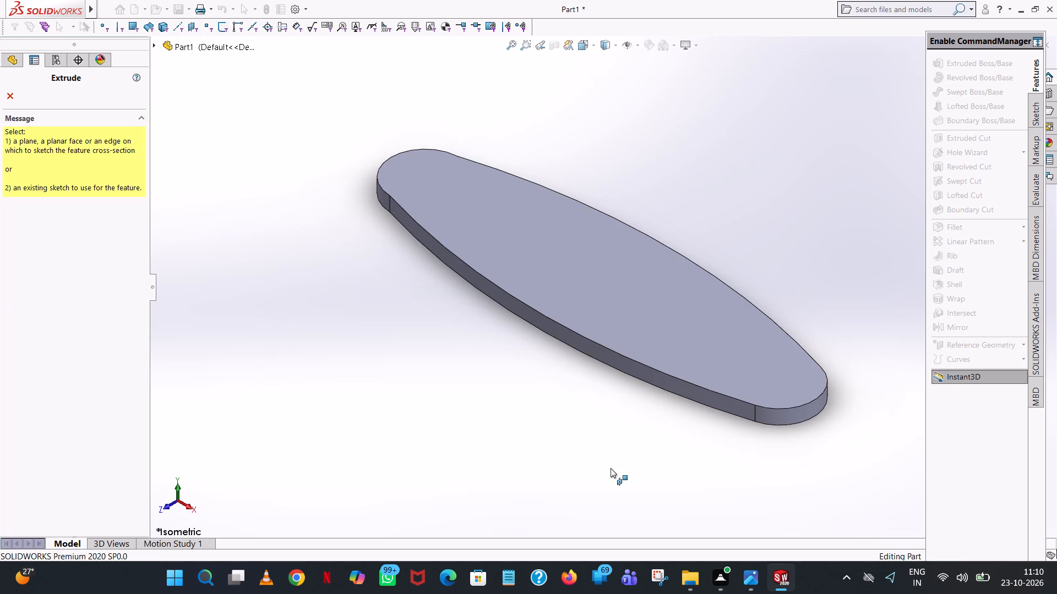
pyautogui.moveTo(611, 469); pyautogui.dragTo(637, 350, button='middle')
pyautogui.scroll(1, 639, 480)
pyautogui.moveTo(632, 327); pyautogui.dragTo(683, 258, button='middle')
pyautogui.scroll(1, 632, 327)
pyautogui.click(655, 289)
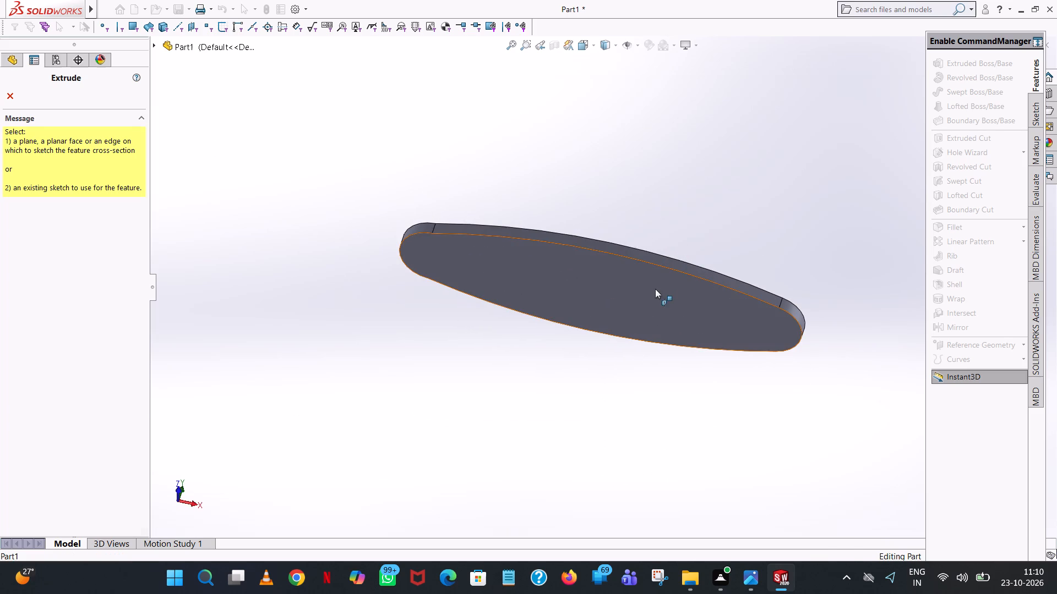
pyautogui.click(591, 43)
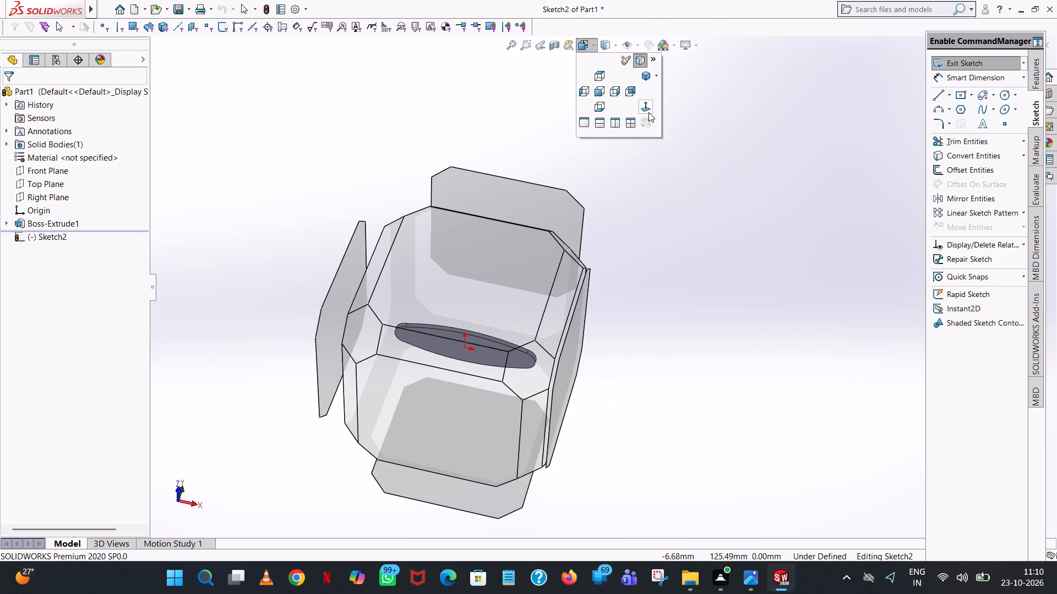
pyautogui.click(643, 104)
pyautogui.scroll(-2, 649, 324)
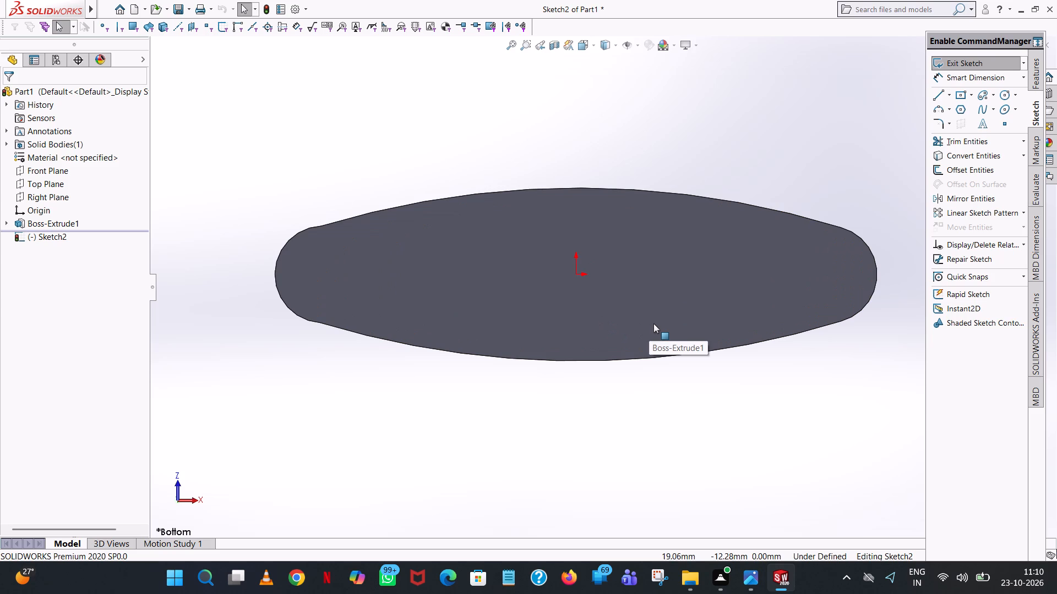
# Sketch a horizontal line from the origin toward +X with a length of 56/2 mm.
pyautogui.click(939, 94)
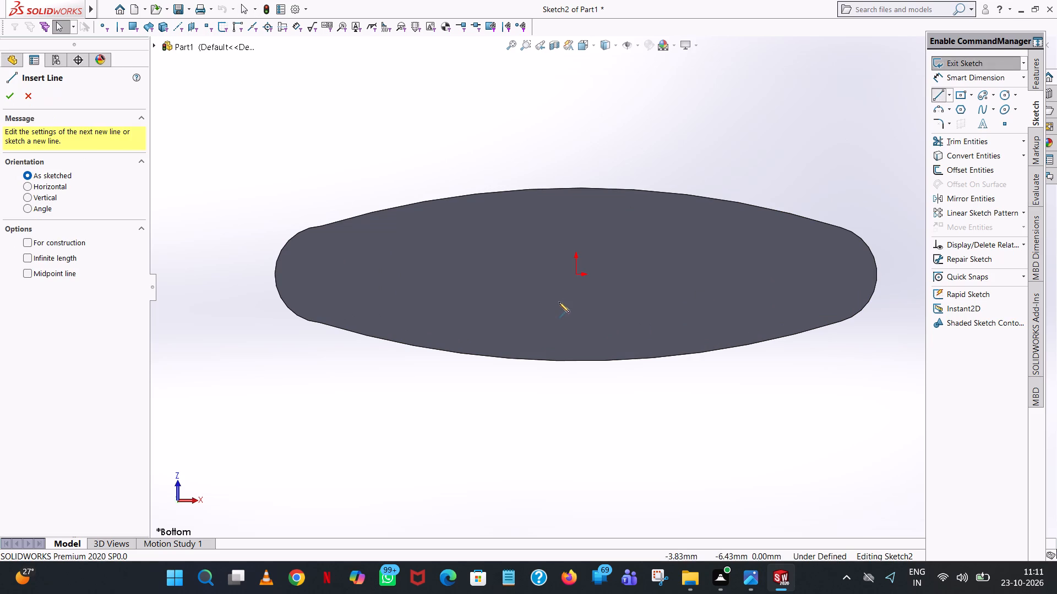
pyautogui.click(578, 274)
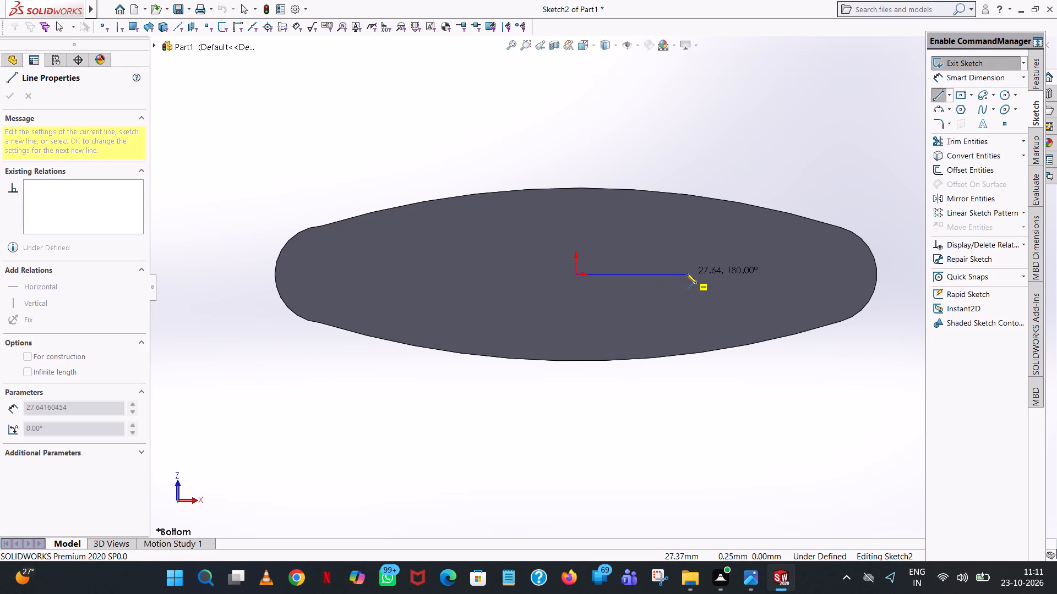
pyautogui.click(686, 273)
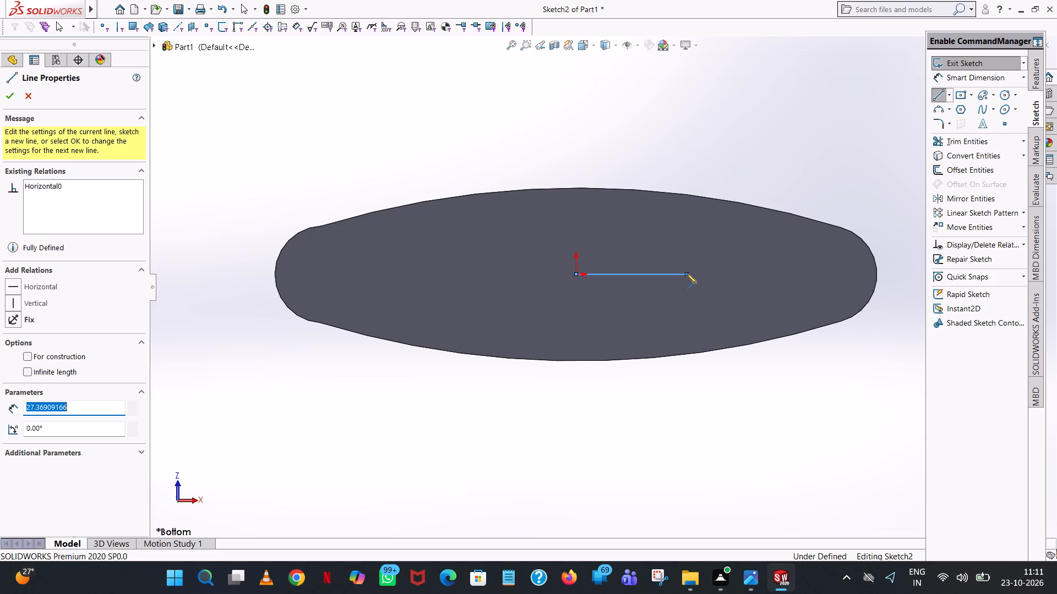
pyautogui.write('56/')
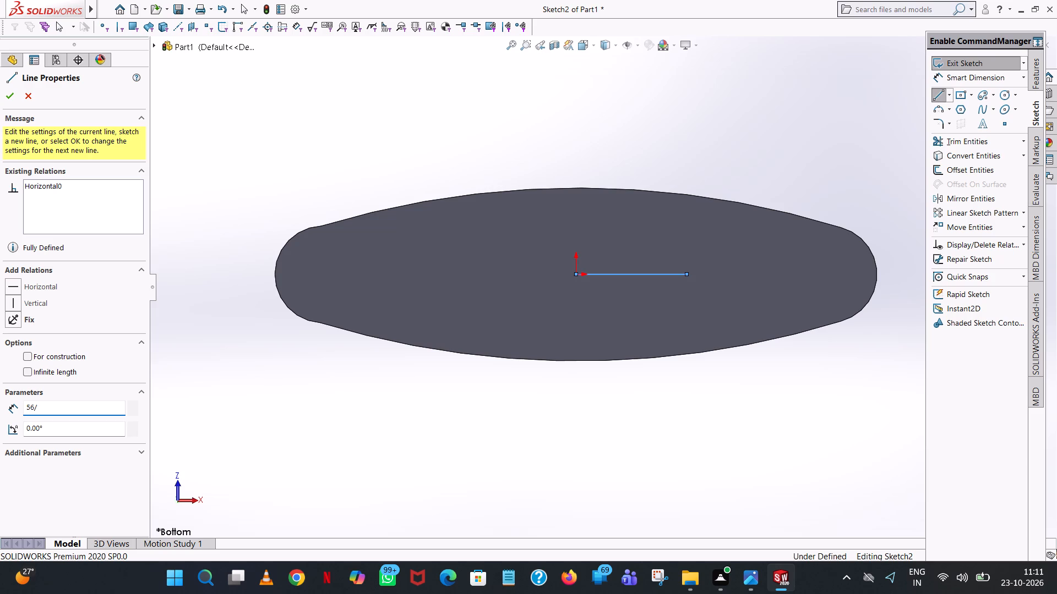
pyautogui.press('2')
pyautogui.press('Return')
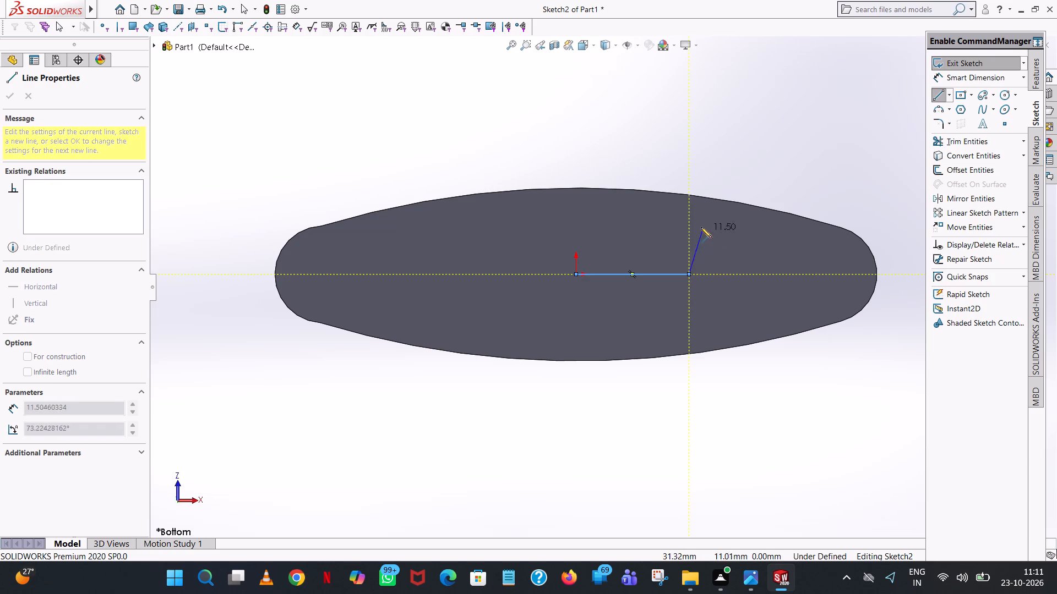
# From that line's end, sketch a closed rectangle 56 mm wide and about 51 mm high, with its +Z side about 24 mm from the origin.
pyautogui.click(688, 178)
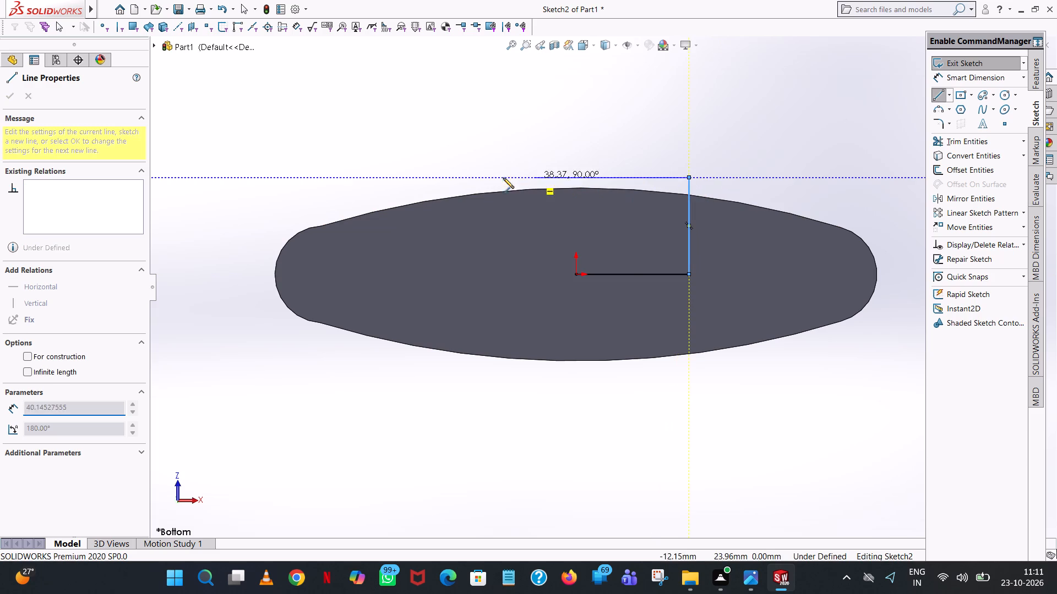
pyautogui.click(483, 177)
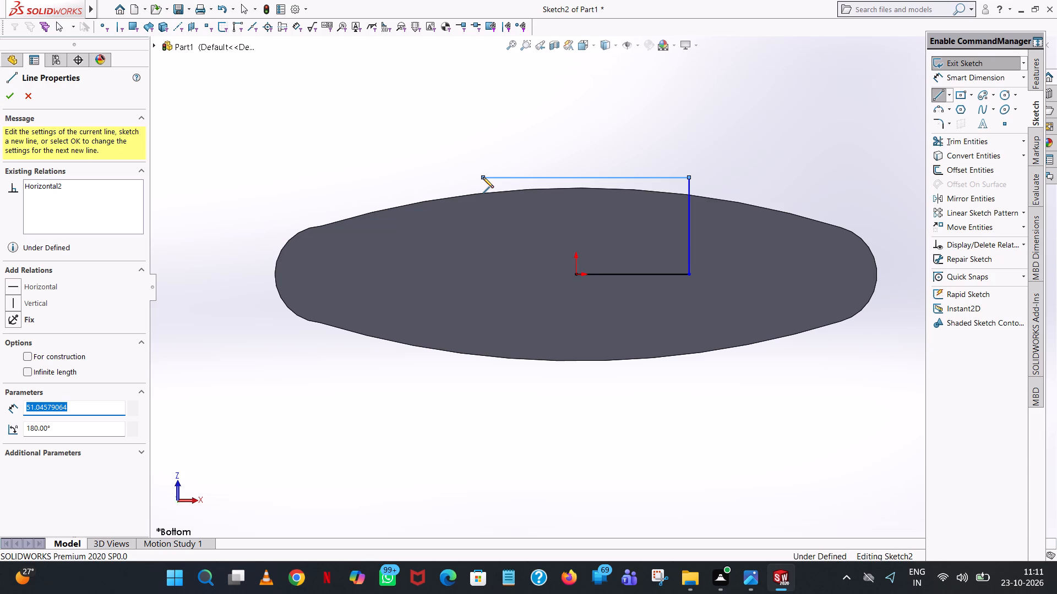
pyautogui.write('56')
pyautogui.press('Return')
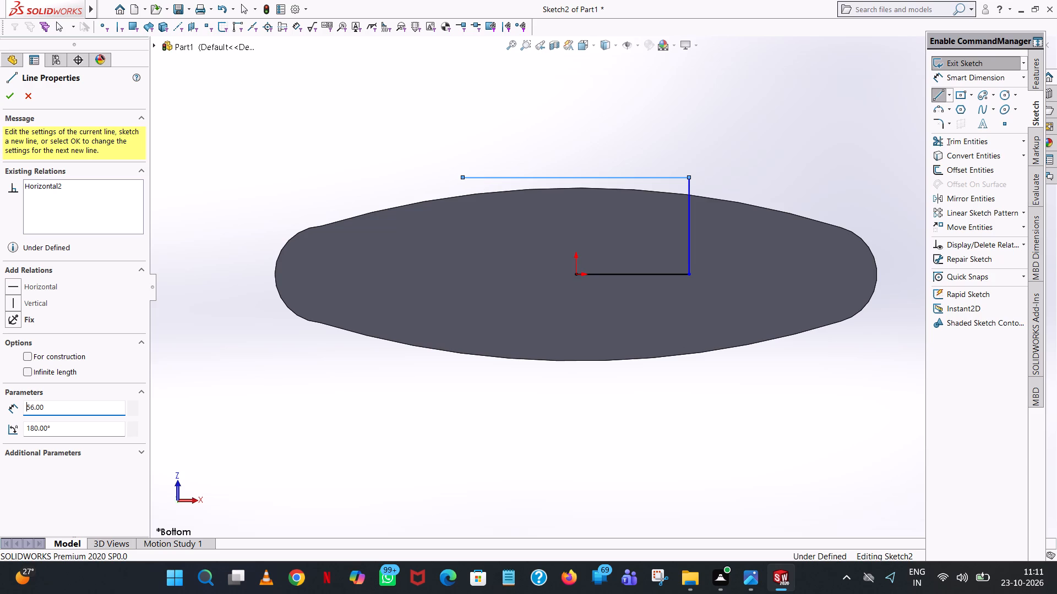
pyautogui.click(460, 383)
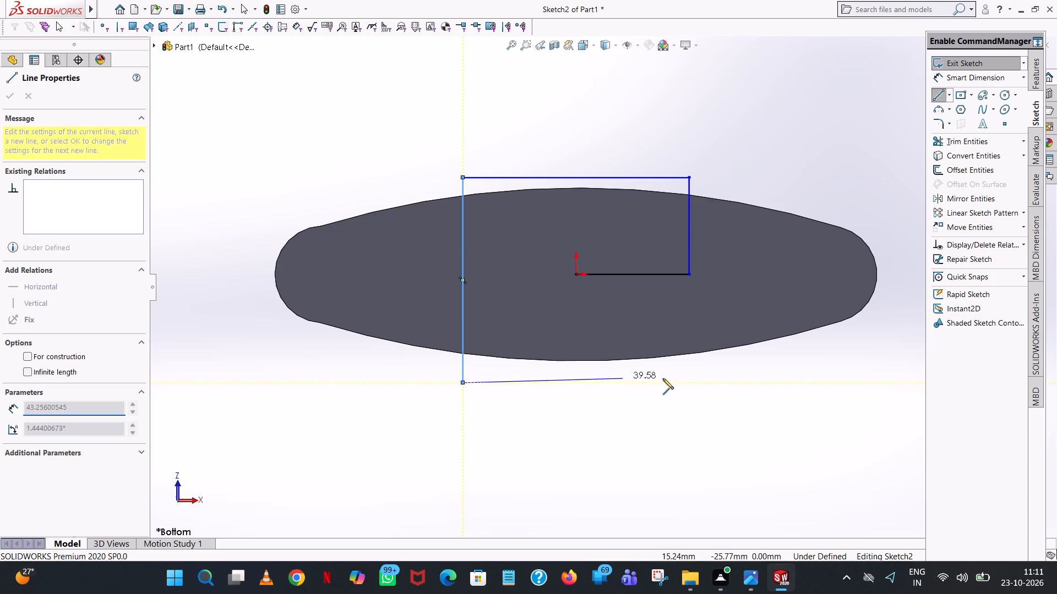
pyautogui.click(687, 383)
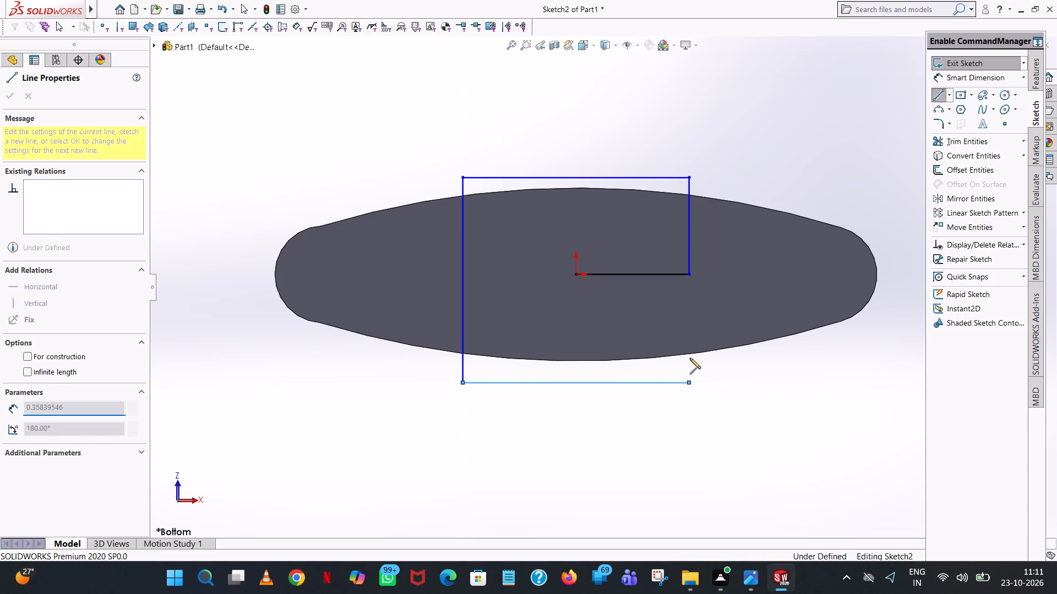
pyautogui.click(688, 274)
pyautogui.rightClick(688, 274)
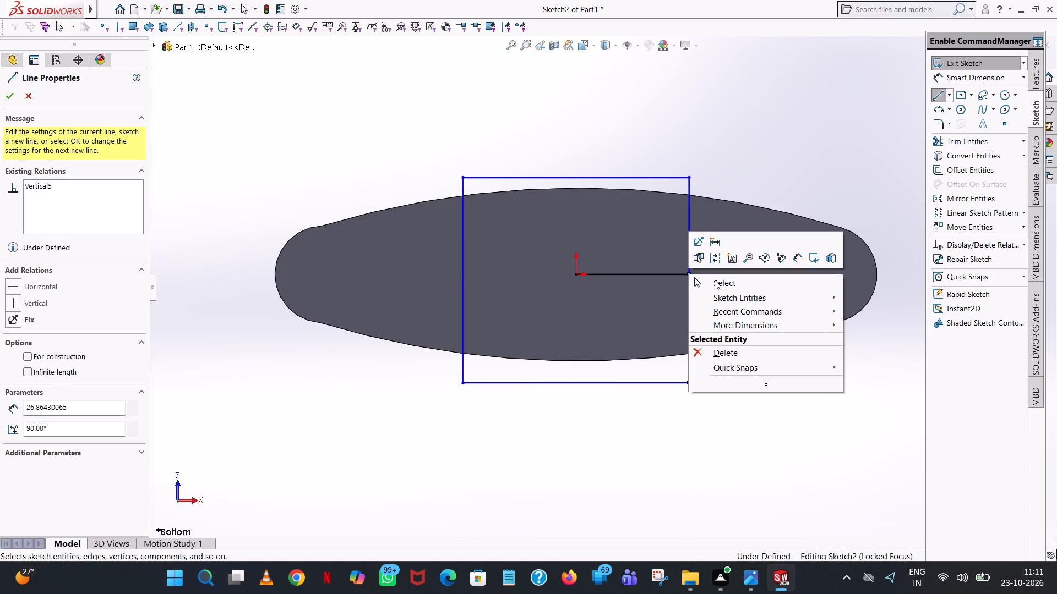
pyautogui.click(715, 280)
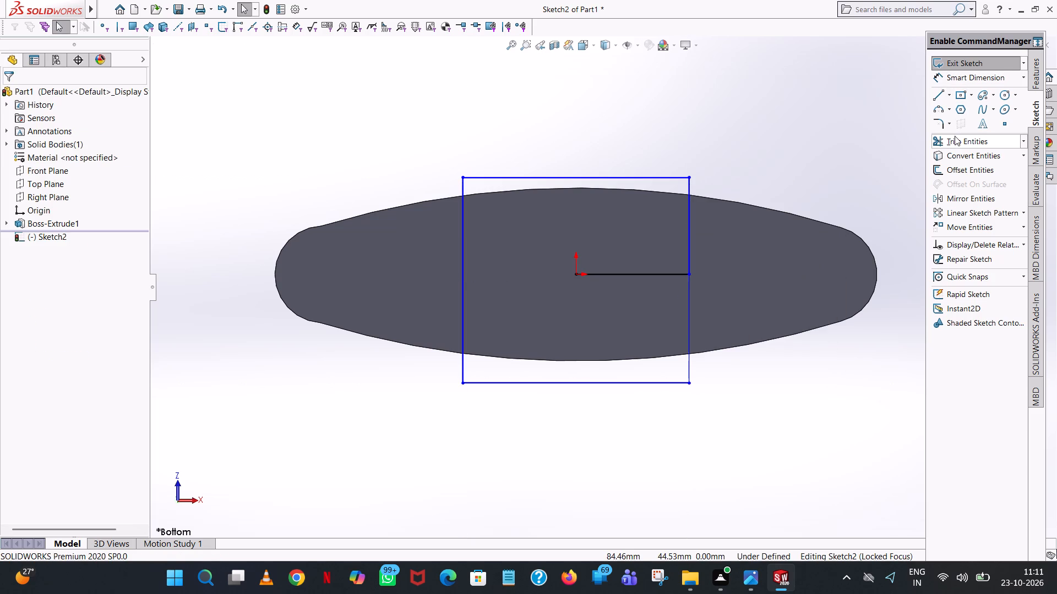
# Trim away the horizontal line between the origin and the rectangle's +X side.
pyautogui.click(955, 136)
pyautogui.click(619, 273)
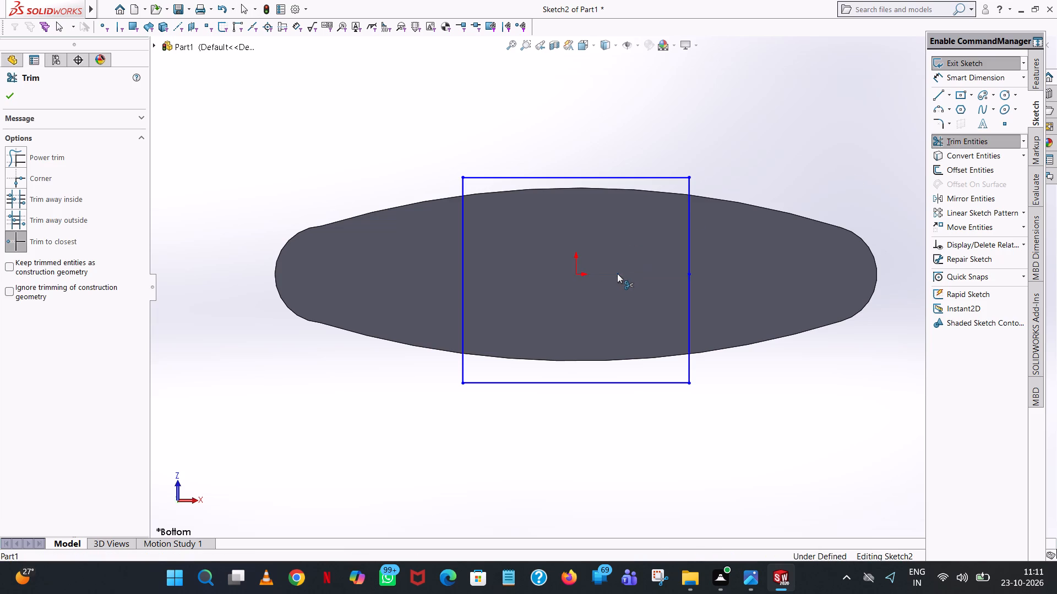
pyautogui.click(8, 93)
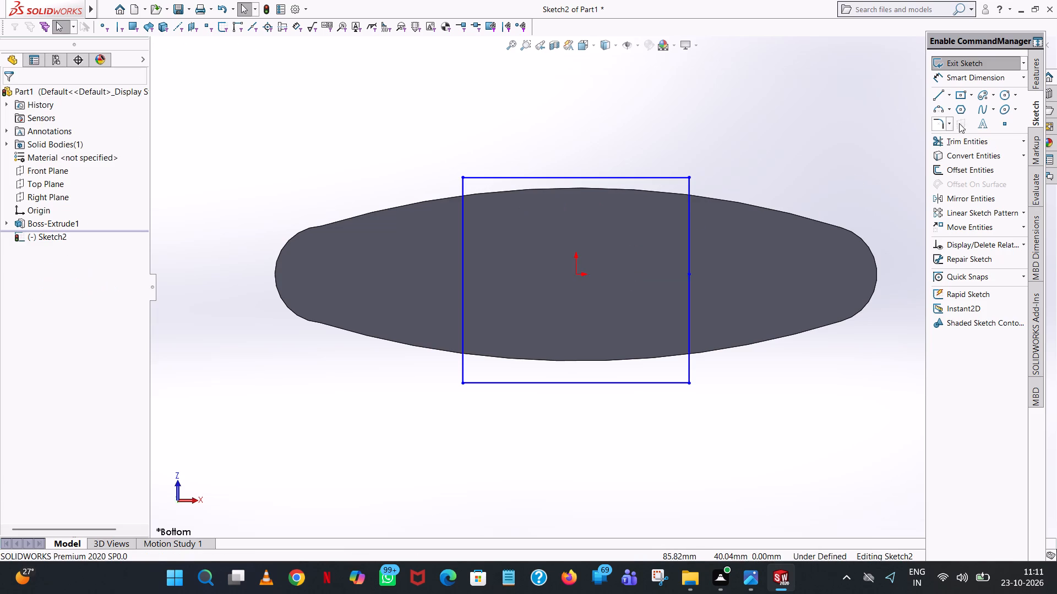
# Dimension the length of the rectangle's +Z side, placing the dimension outside the flange.
pyautogui.click(961, 75)
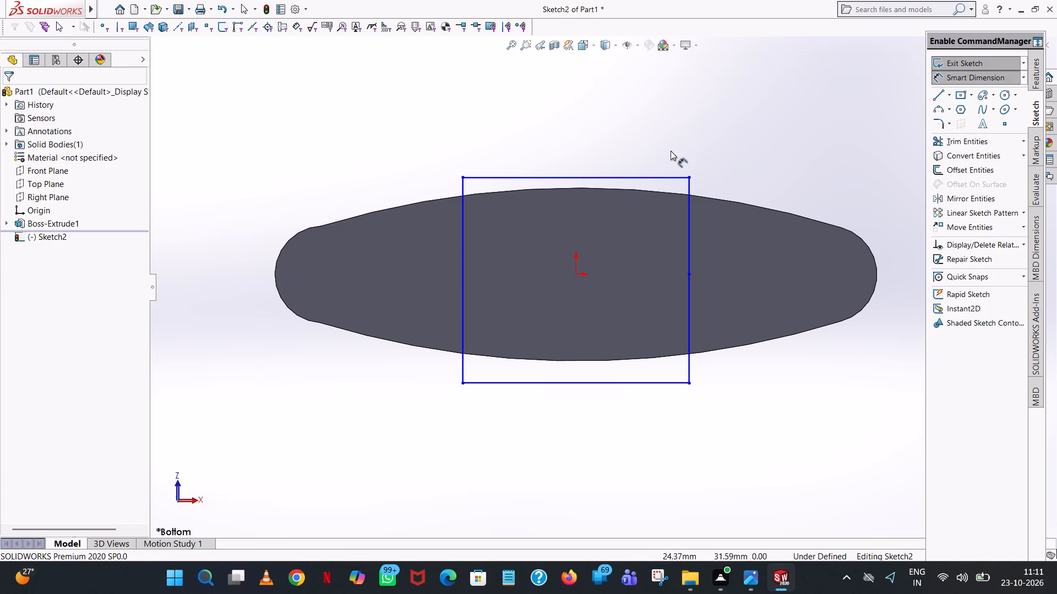
pyautogui.click(643, 174)
pyautogui.click(642, 174)
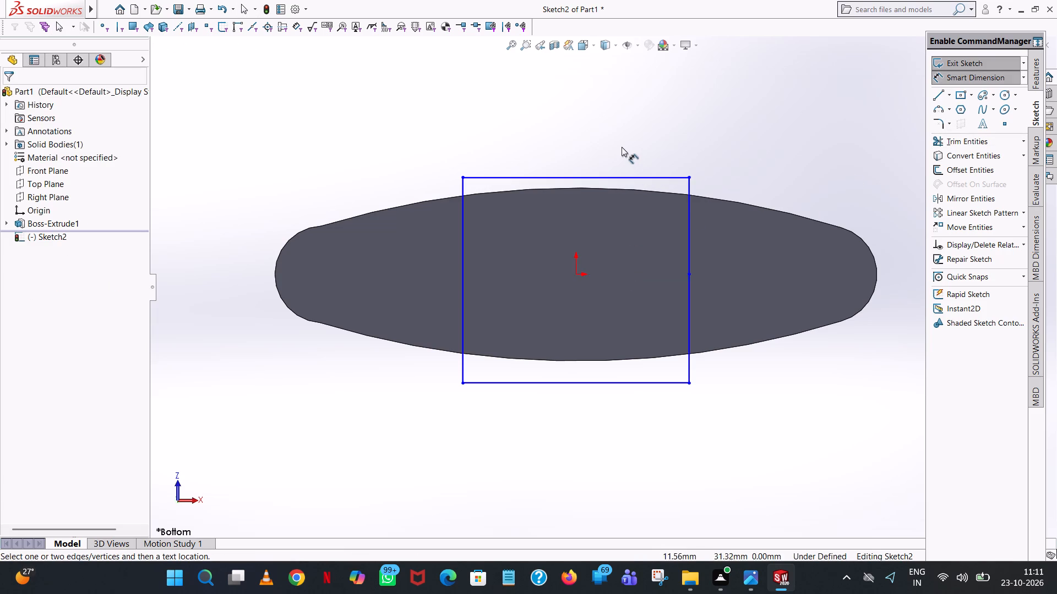
pyautogui.click(622, 146)
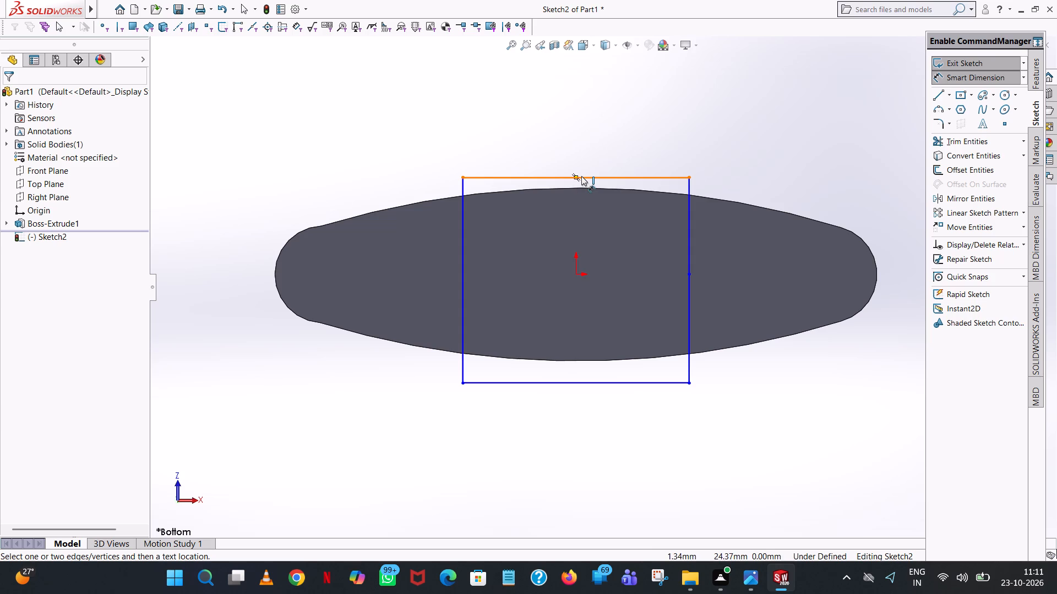
pyautogui.click(581, 176)
pyautogui.click(586, 141)
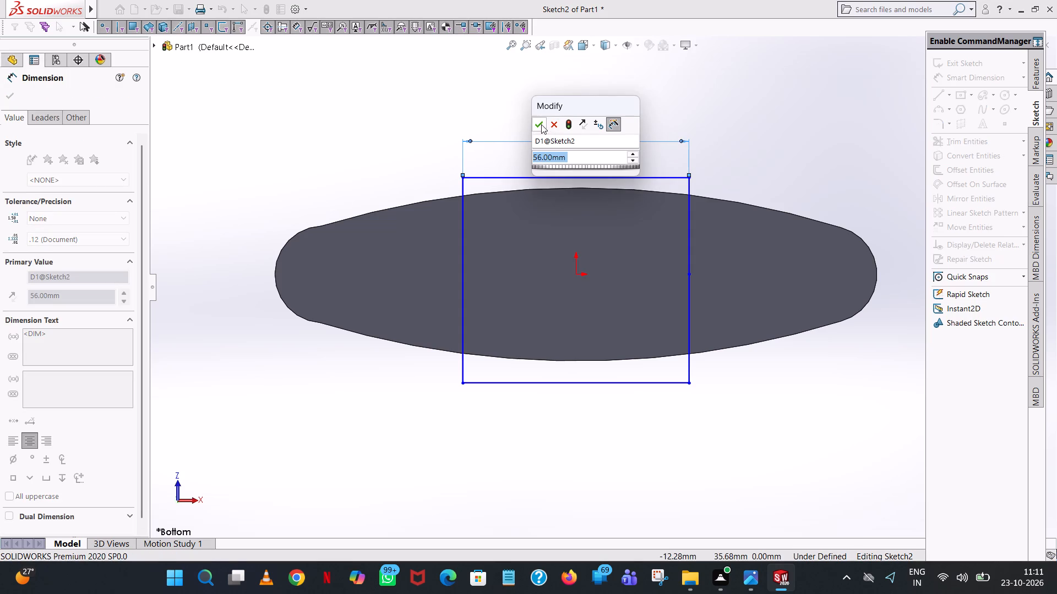
pyautogui.click(540, 124)
pyautogui.click(474, 106)
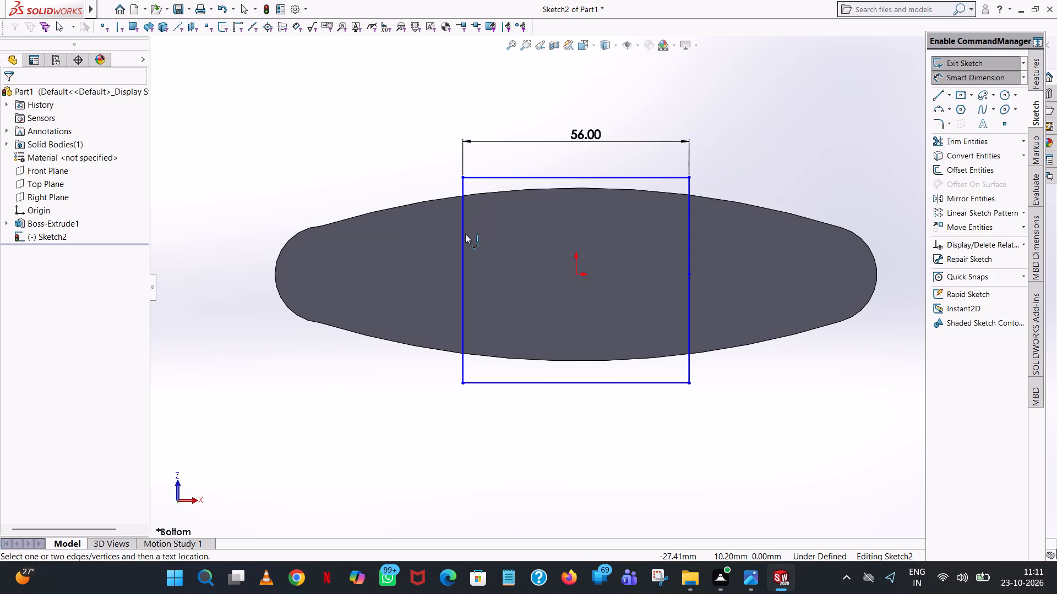
# Dimension the length of the rectangle's -X side, placing the dimension beyond the flange's -X end.
pyautogui.click(465, 234)
pyautogui.click(252, 202)
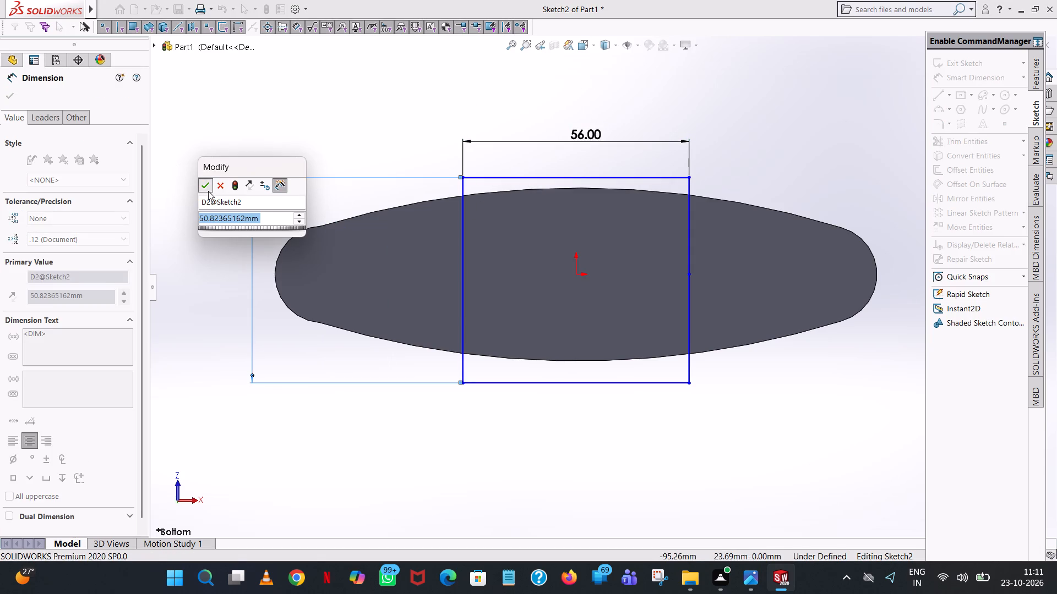
pyautogui.click(208, 191)
pyautogui.click(334, 107)
# Dimension the horizontal distance between the rectangle's -X side and the origin, placed below the rectangle.
pyautogui.click(465, 235)
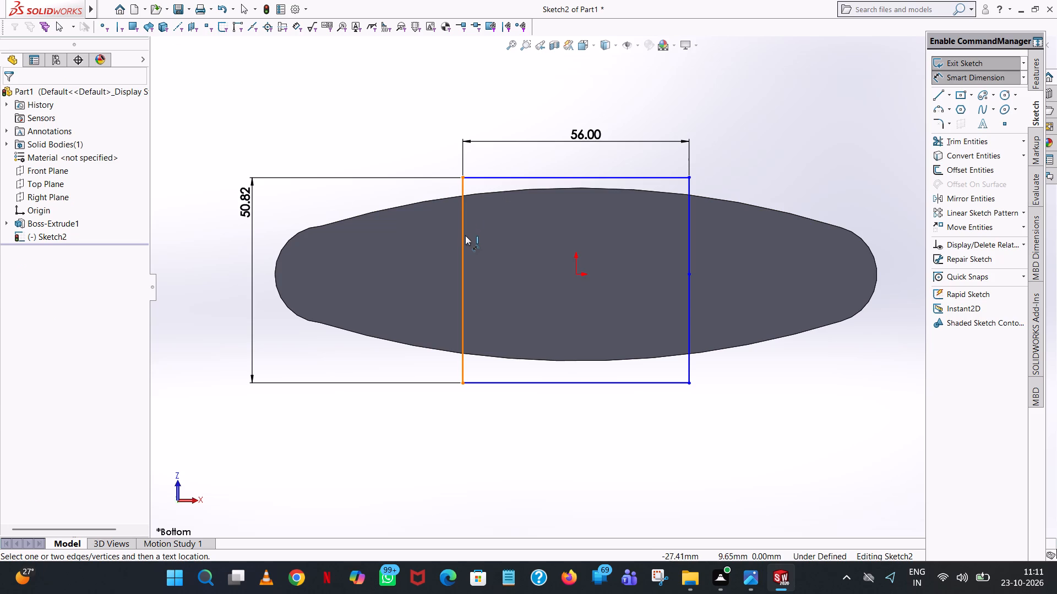
pyautogui.click(576, 275)
pyautogui.click(569, 452)
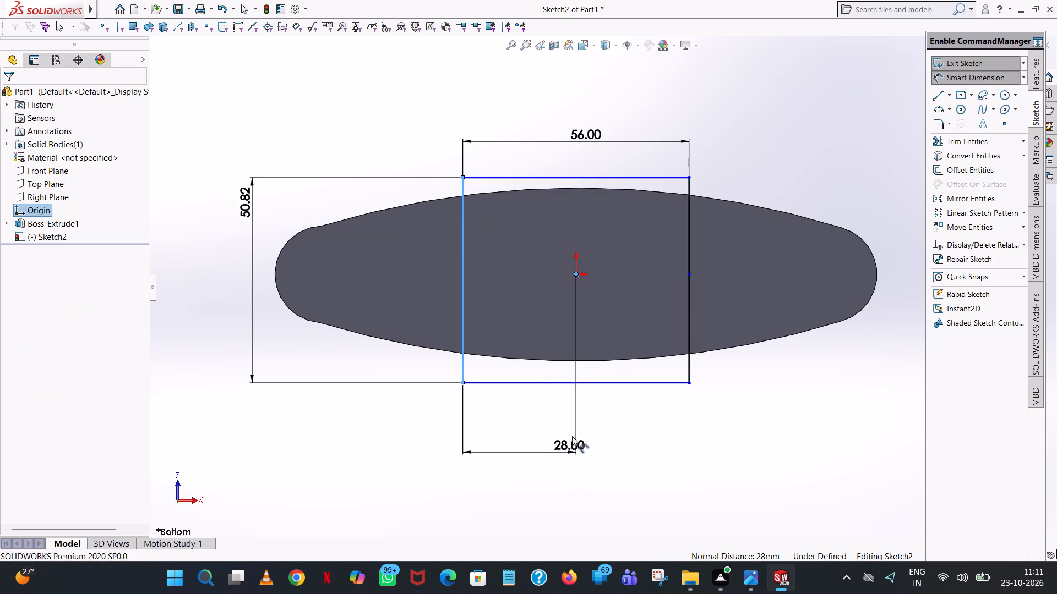
pyautogui.click(524, 433)
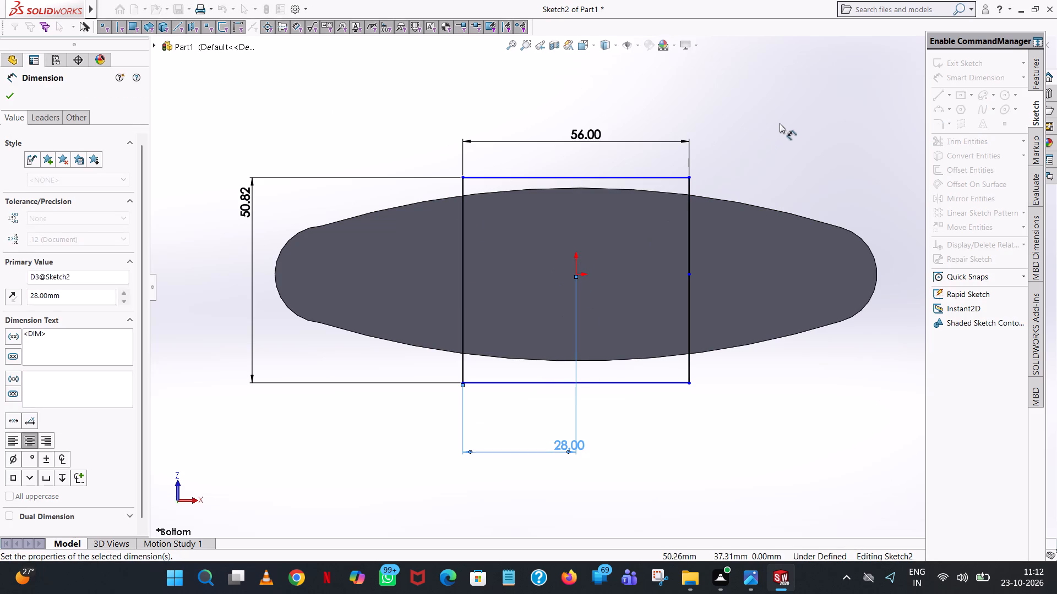
pyautogui.click(780, 123)
# Dimension the vertical distance between the rectangle's +Z side and the origin, placed on the +X side.
pyautogui.click(650, 179)
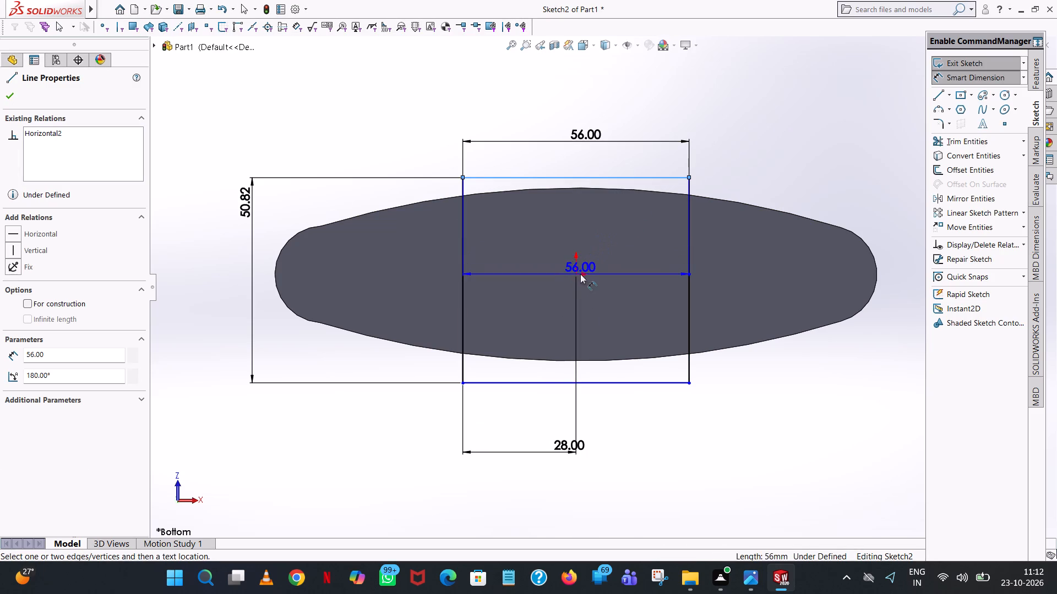
pyautogui.click(578, 277)
pyautogui.click(833, 234)
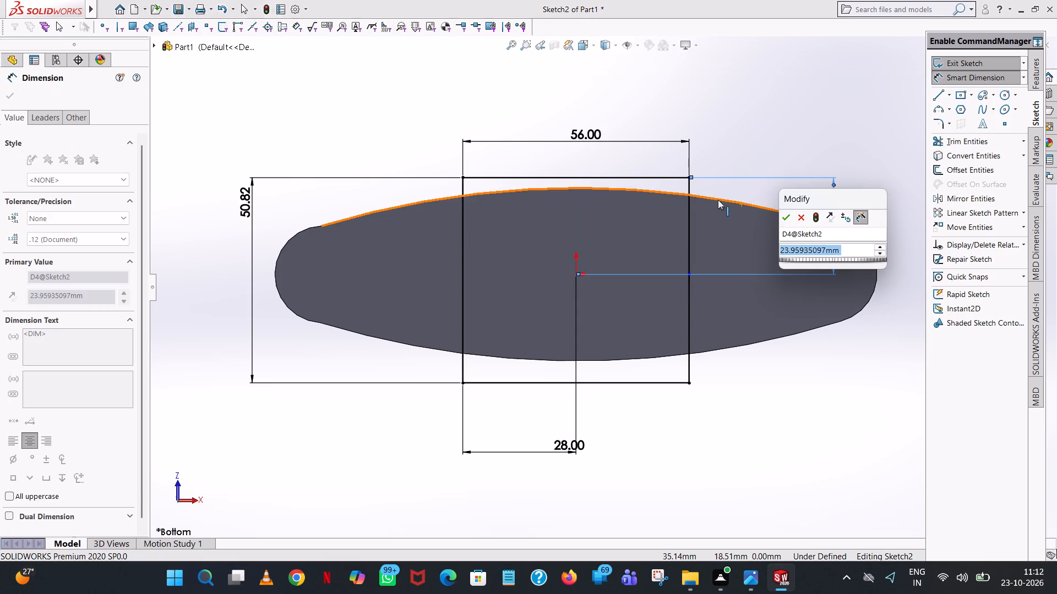
pyautogui.click(780, 212)
pyautogui.click(756, 163)
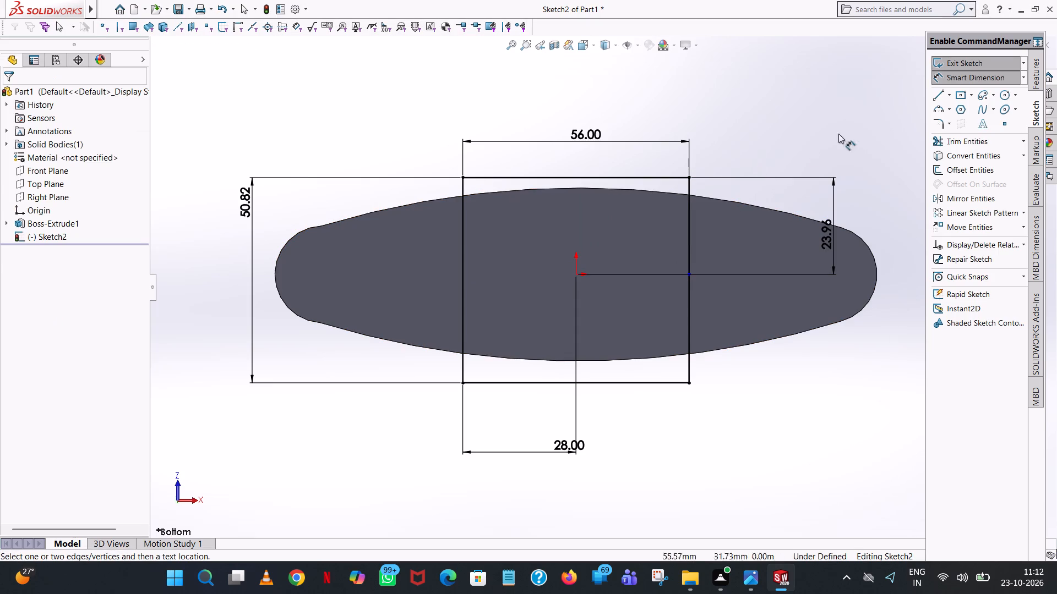
# Cut-extrude the 56 mm wide rectangle blind into the flange's bottom face to a depth of 2 mm.
pyautogui.click(1036, 63)
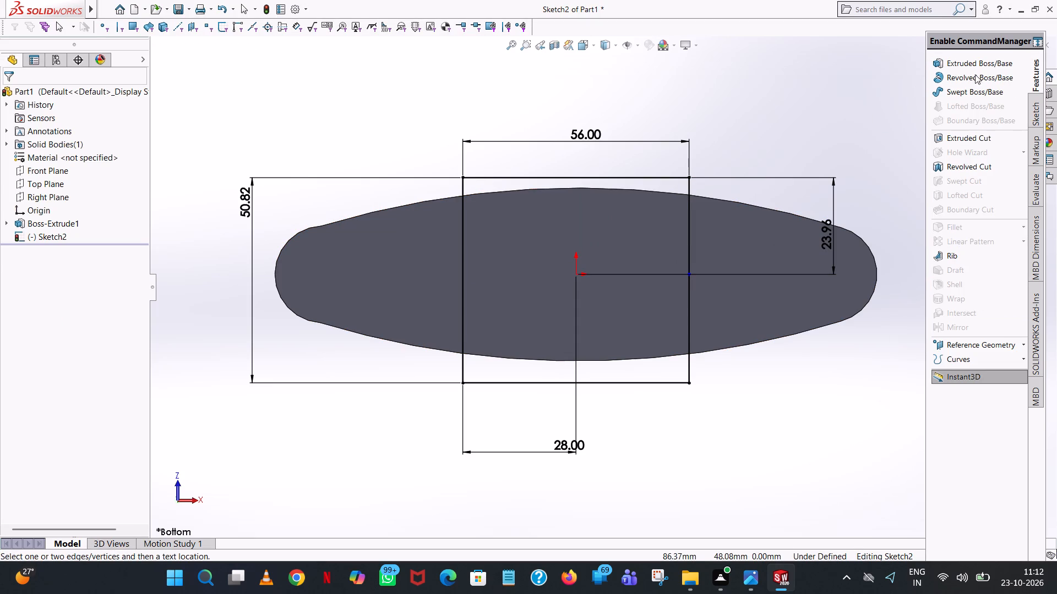
pyautogui.click(963, 131)
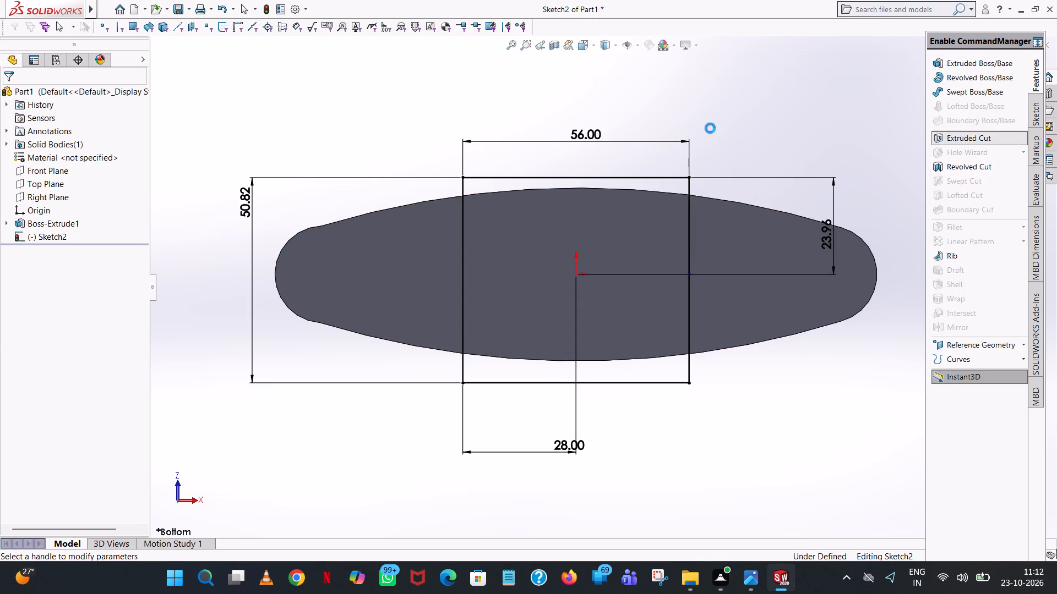
pyautogui.moveTo(709, 135); pyautogui.dragTo(699, 438, button='middle')
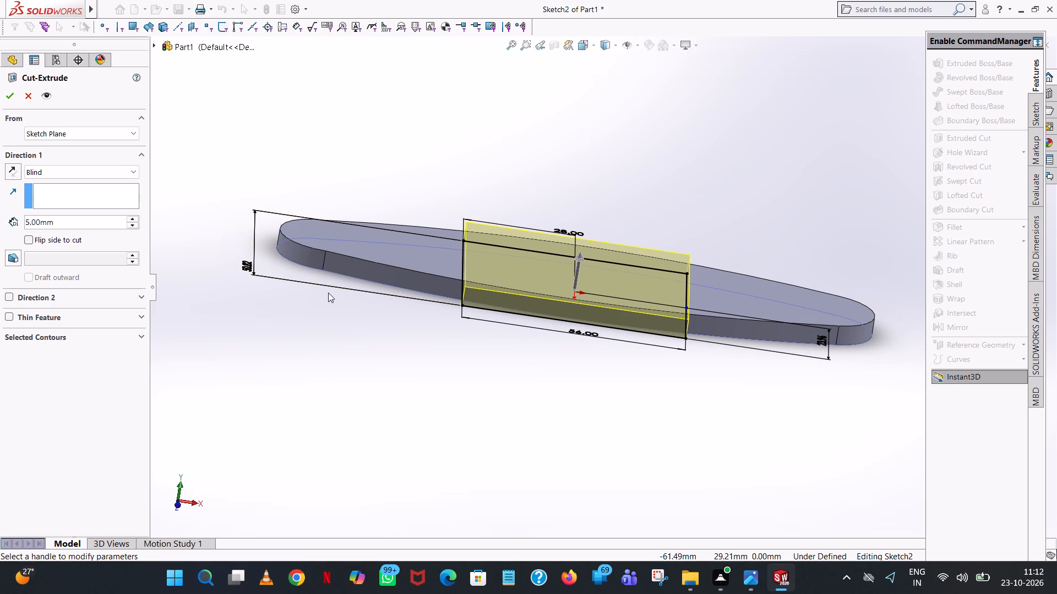
pyautogui.doubleClick(58, 221)
pyautogui.press('2')
pyautogui.press('Return')
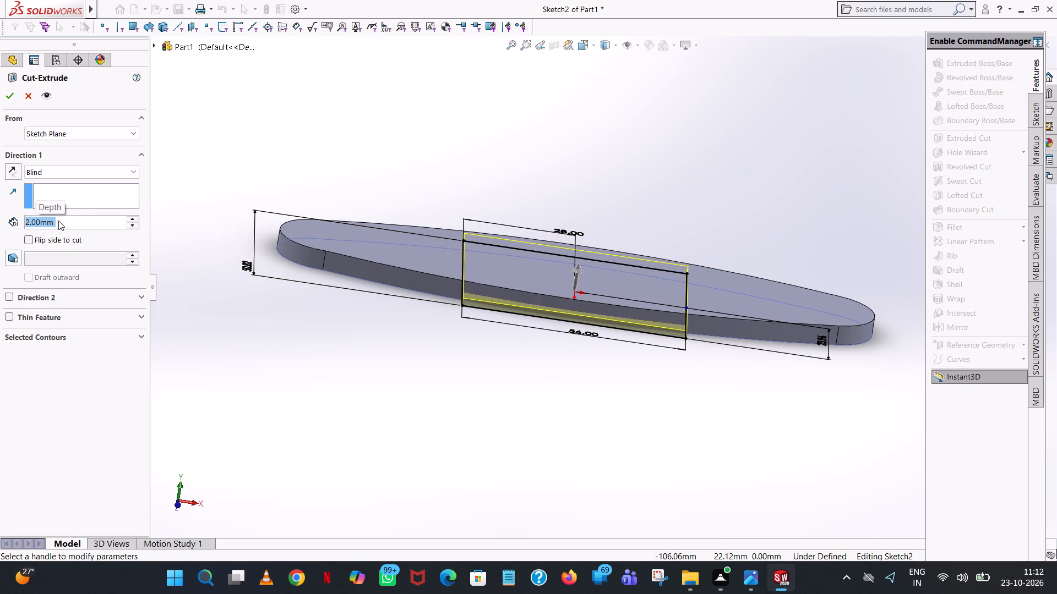
pyautogui.click(166, 169)
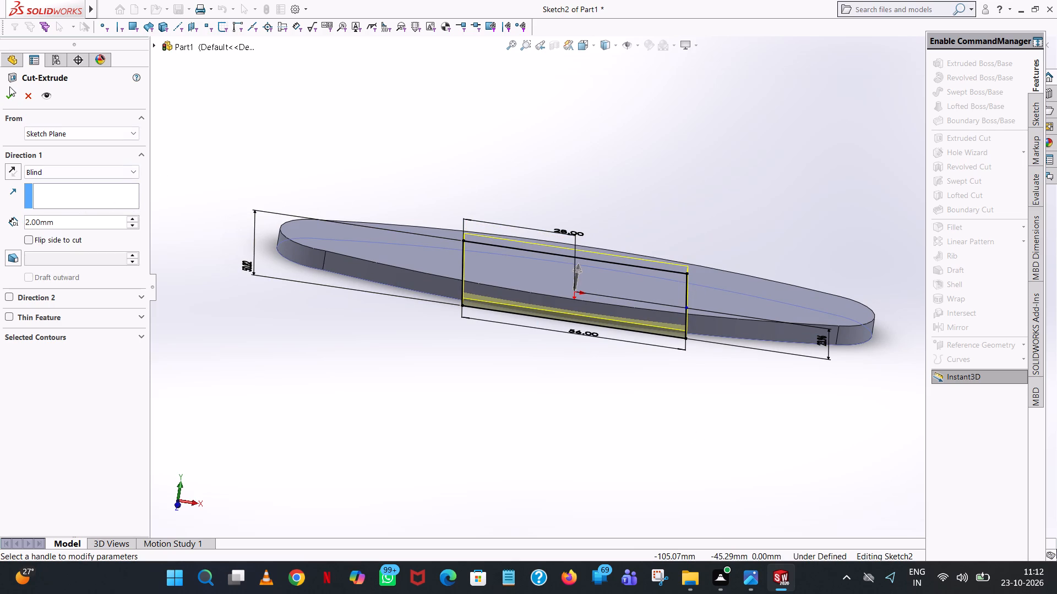
pyautogui.click(9, 85)
pyautogui.click(7, 93)
pyautogui.click(336, 430)
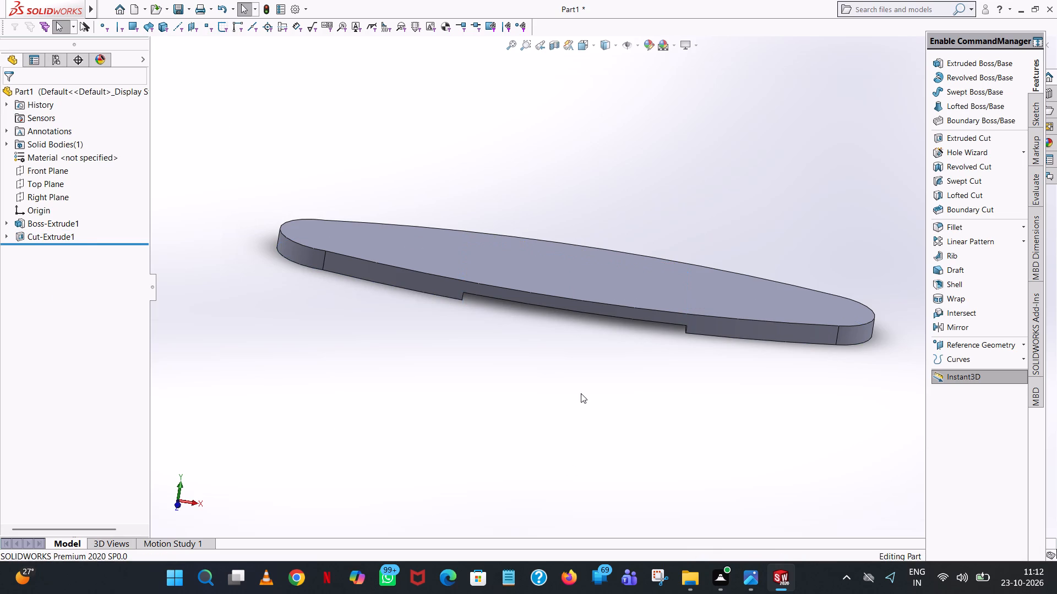
# Start a sketch on the flange's top face and draw an 8 mm radius circle concentric with its rounded +X end.
pyautogui.moveTo(581, 393); pyautogui.dragTo(672, 305, button='middle')
pyautogui.scroll(1, 615, 258)
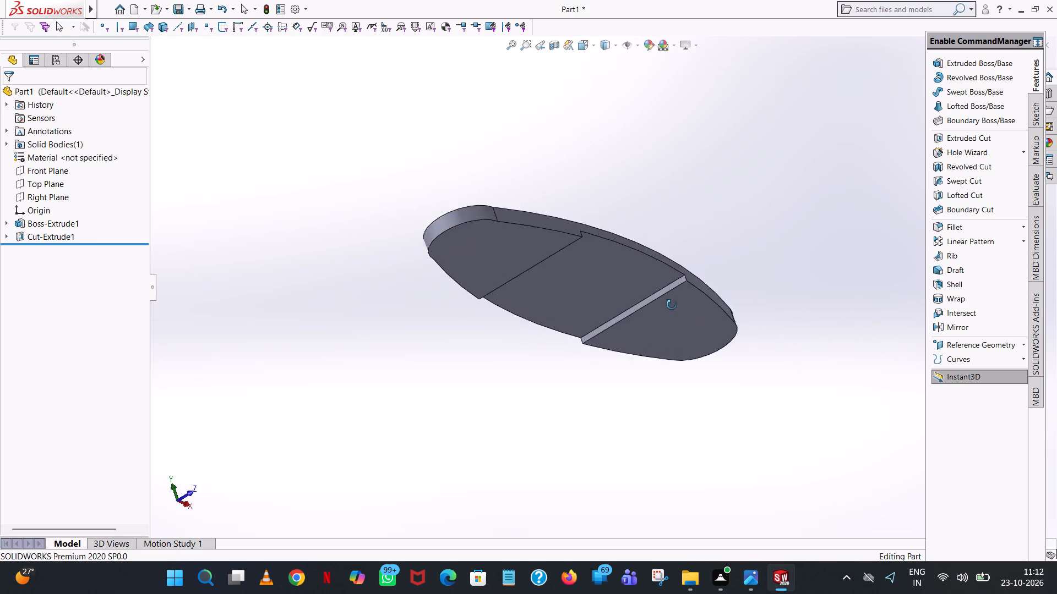
pyautogui.moveTo(672, 305); pyautogui.dragTo(603, 446, button='middle')
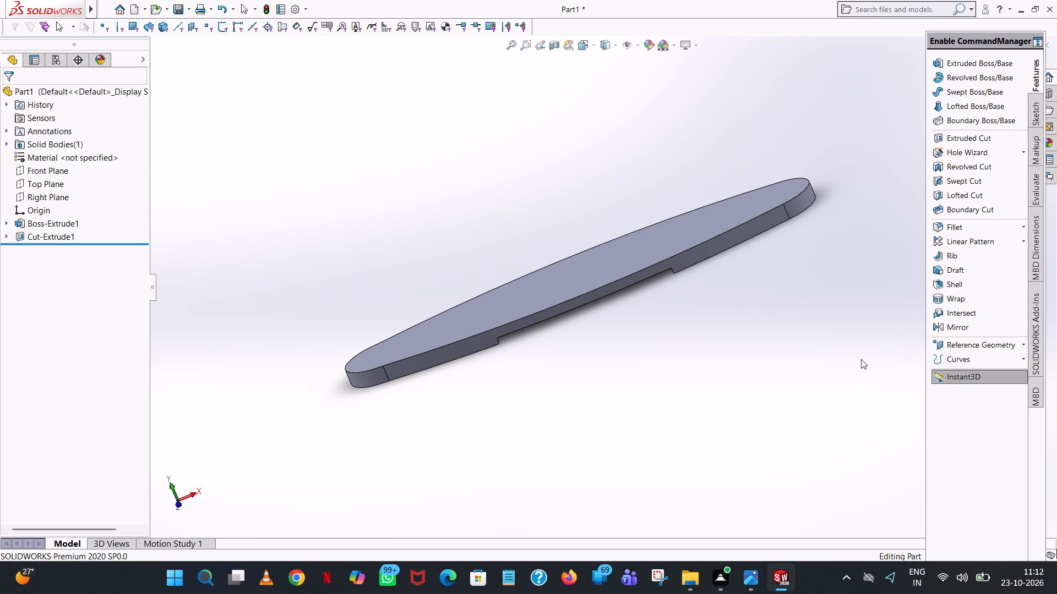
pyautogui.click(1001, 65)
pyautogui.click(786, 187)
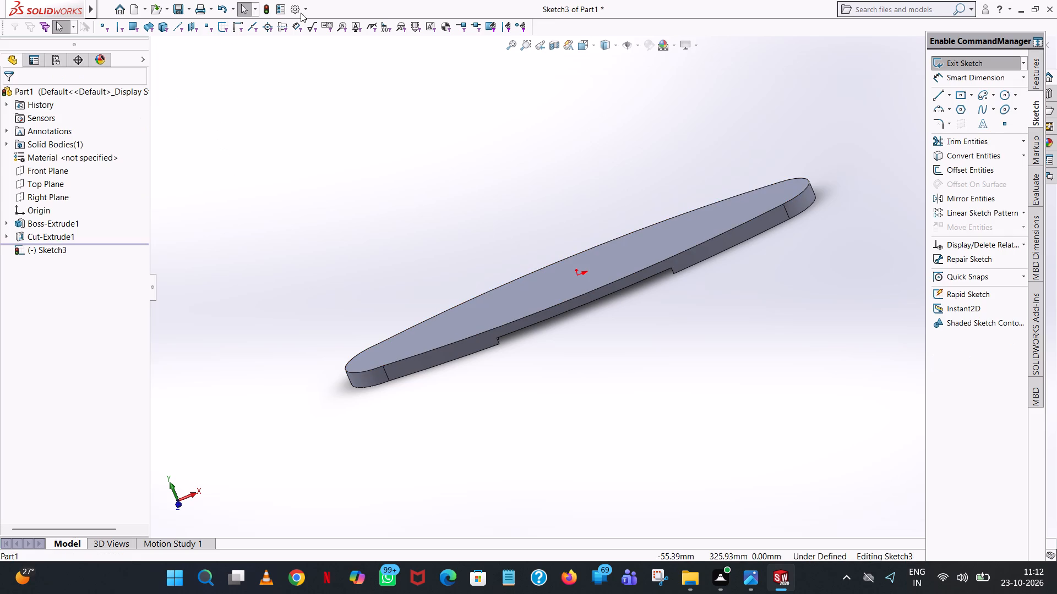
pyautogui.click(614, 46)
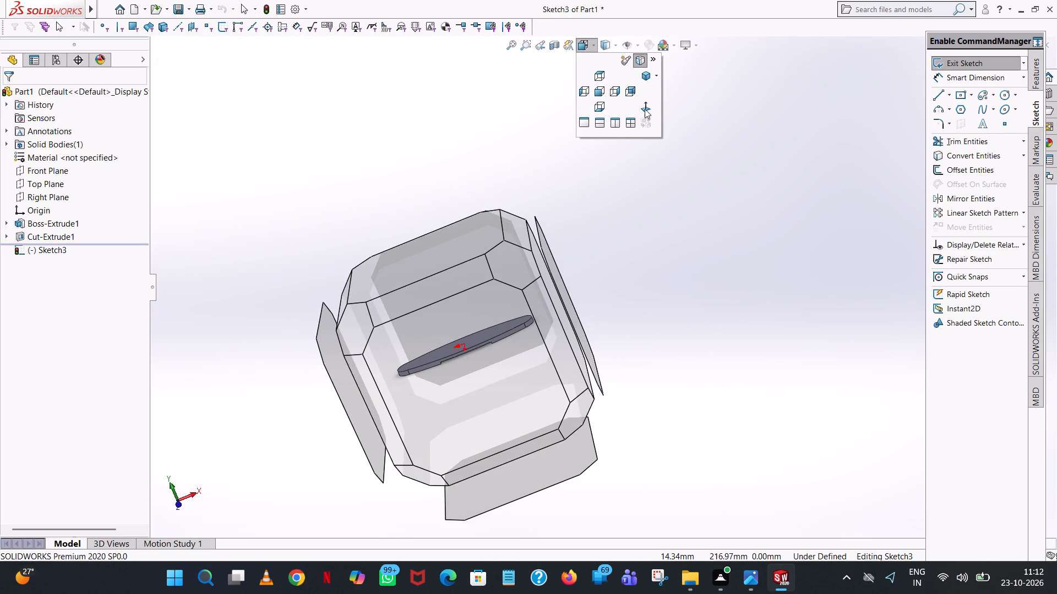
pyautogui.click(645, 109)
pyautogui.click(1001, 94)
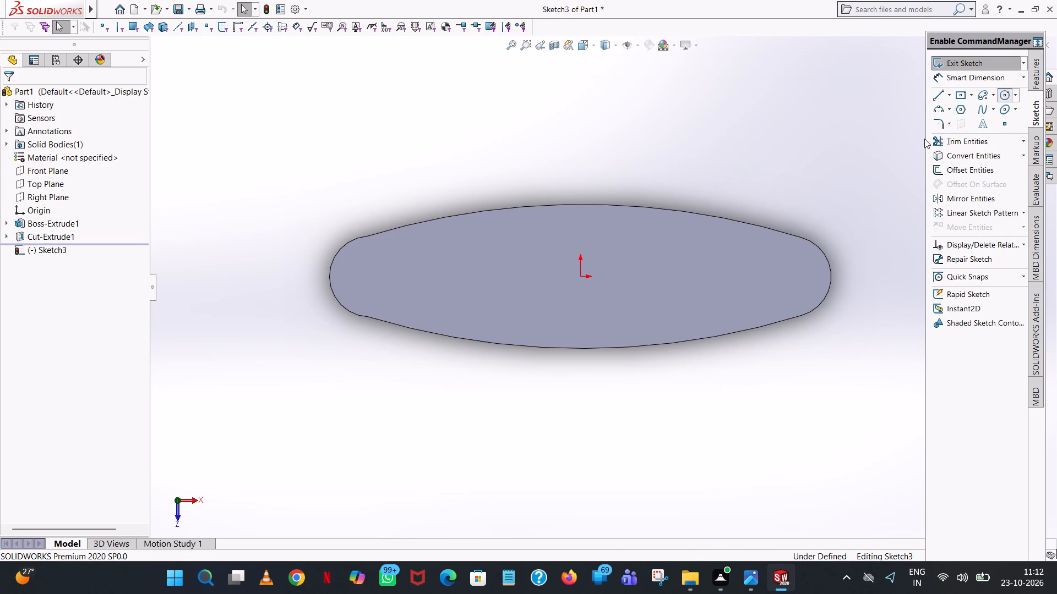
pyautogui.scroll(-4, 826, 290)
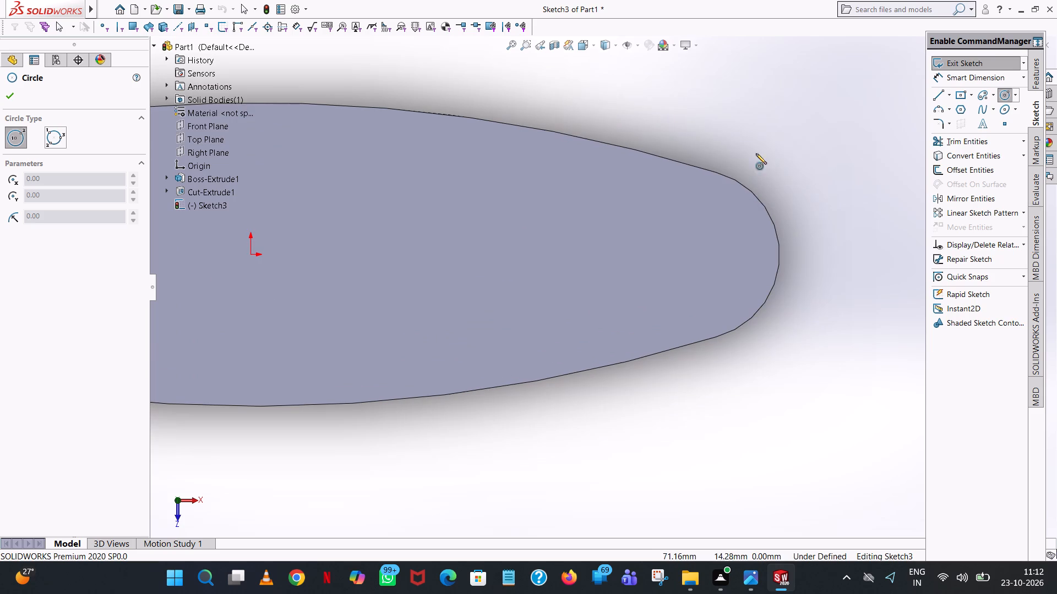
pyautogui.click(695, 254)
pyautogui.click(731, 230)
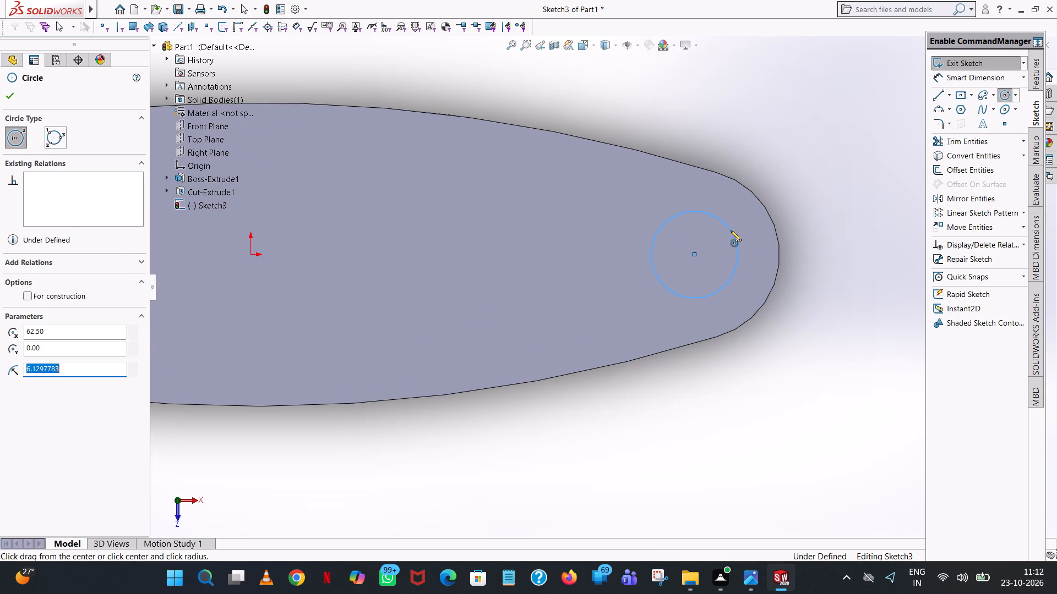
pyautogui.press('8')
pyautogui.press('Return')
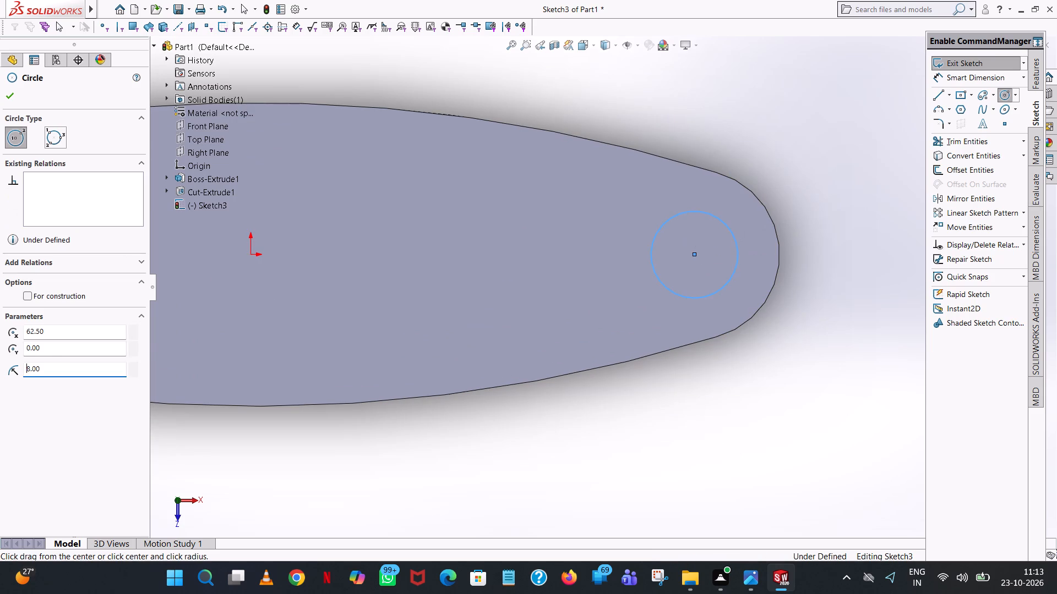
# Draw a second circle of 8 mm radius concentric with the flange's rounded -X end.
pyautogui.scroll(3, 368, 236)
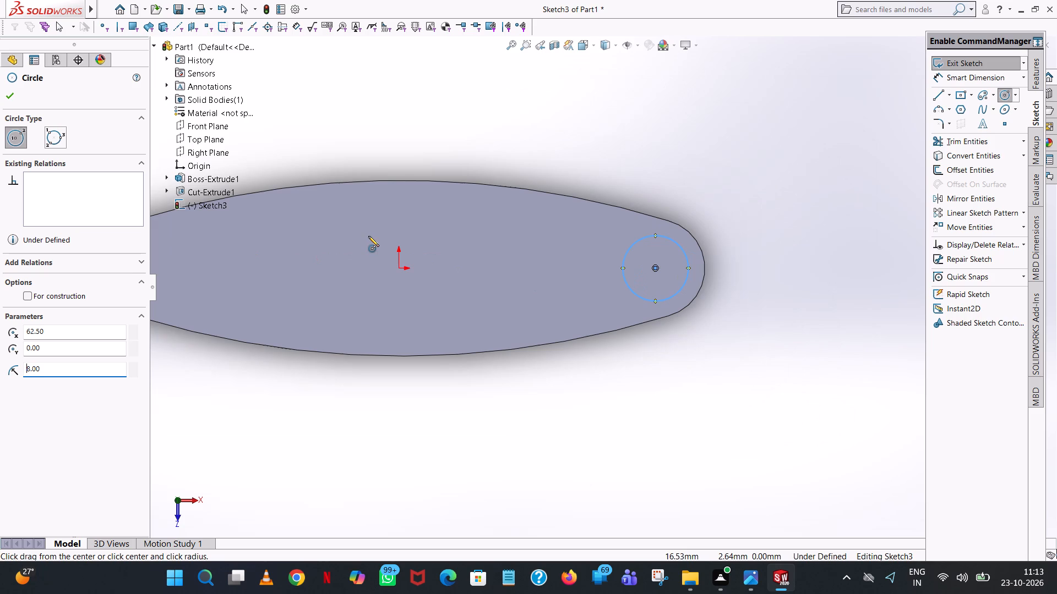
pyautogui.scroll(3, 352, 246)
pyautogui.scroll(-1, 348, 253)
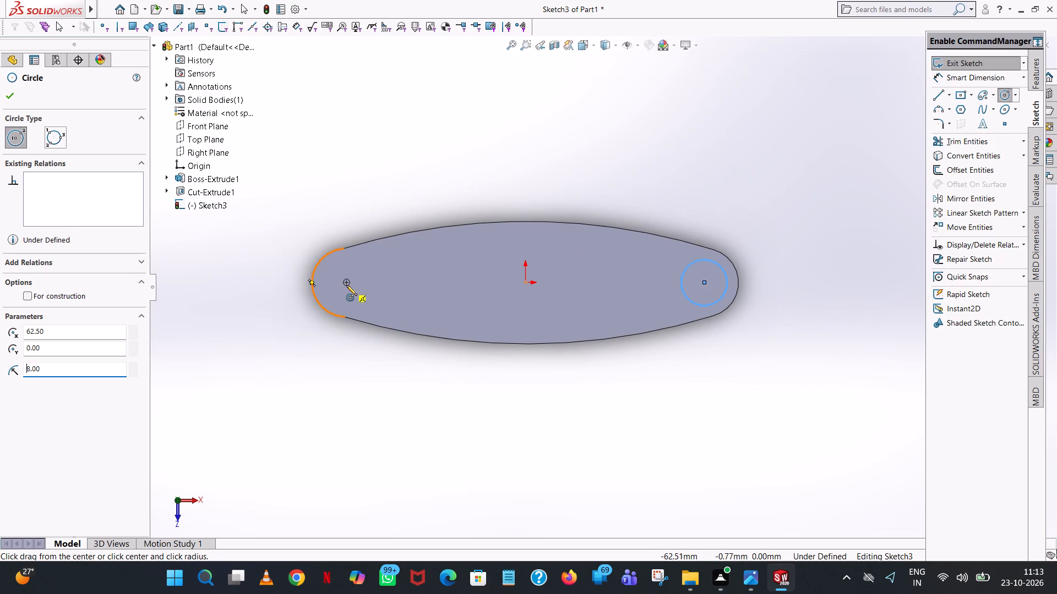
pyautogui.scroll(-9, 345, 282)
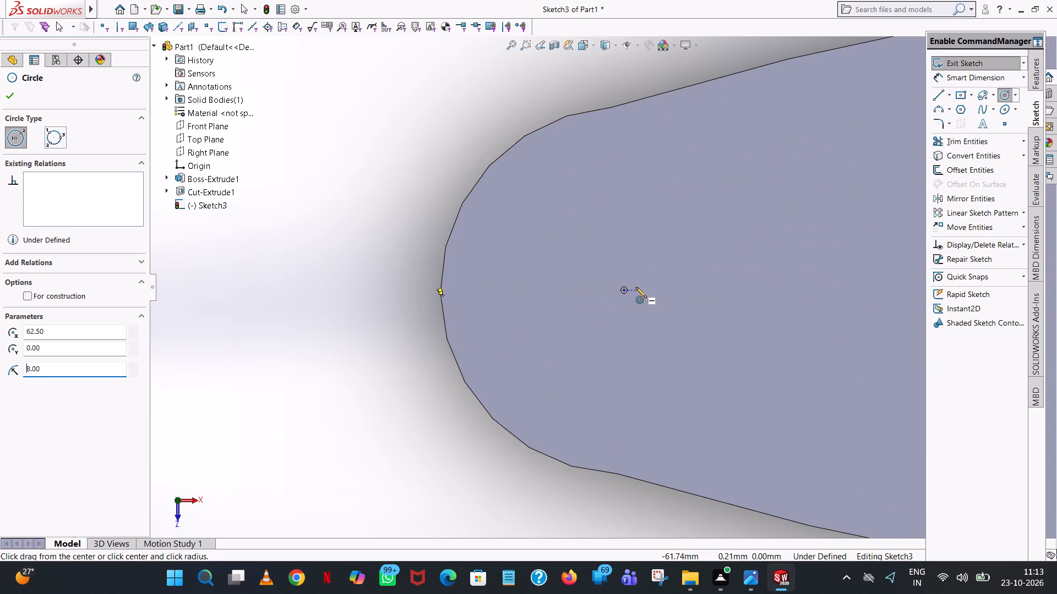
pyautogui.click(624, 291)
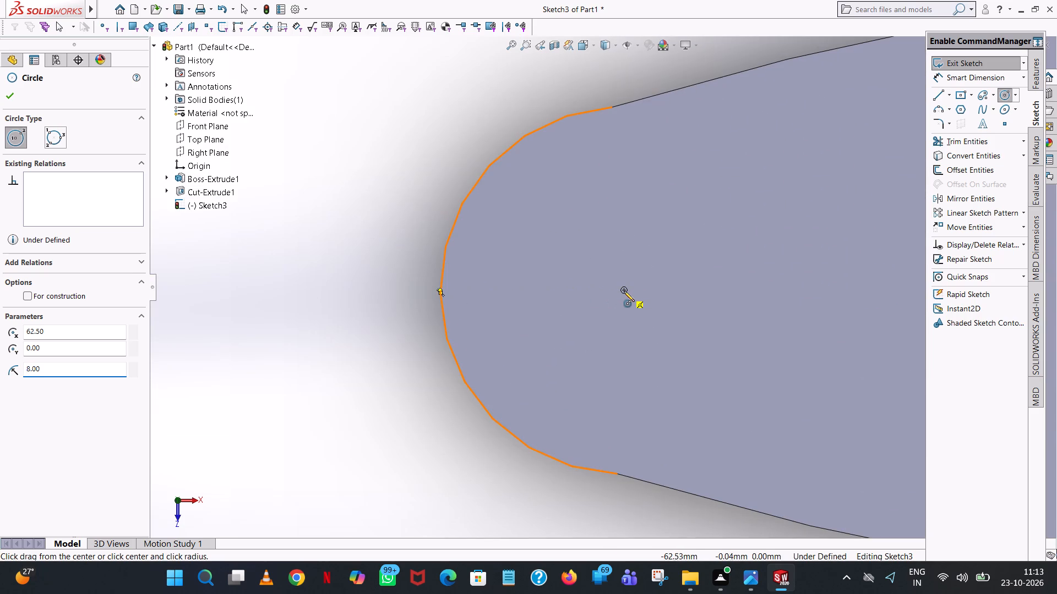
pyautogui.click(543, 232)
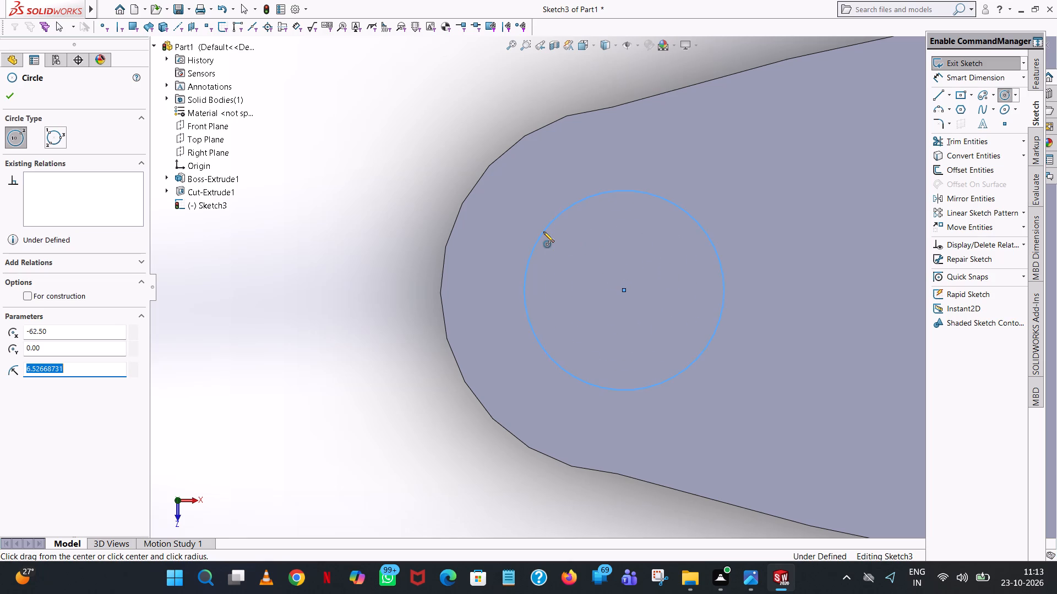
pyautogui.press('8')
pyautogui.press('Return')
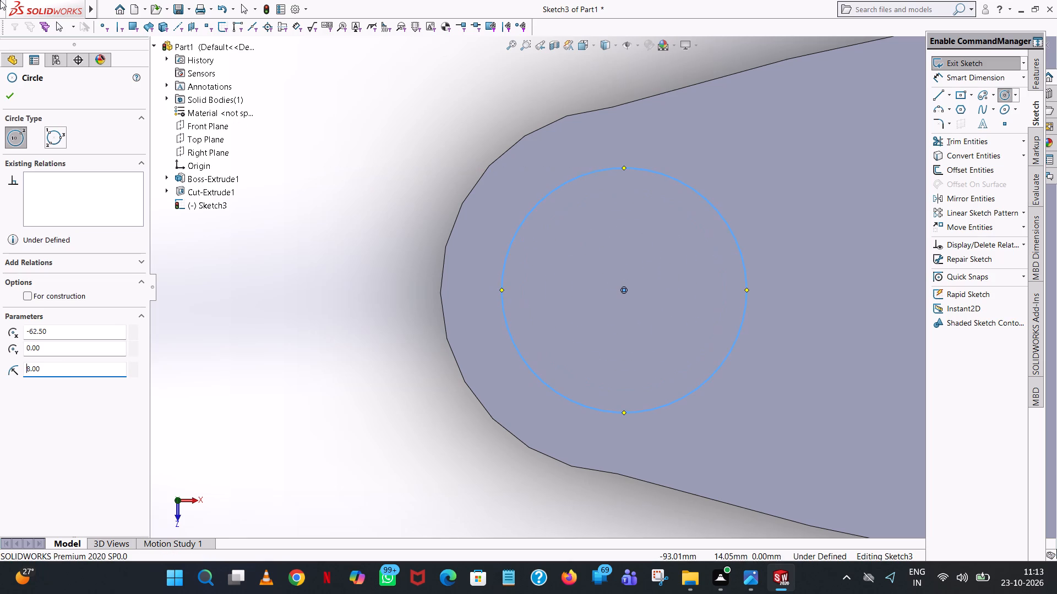
pyautogui.click(17, 93)
pyautogui.click(370, 94)
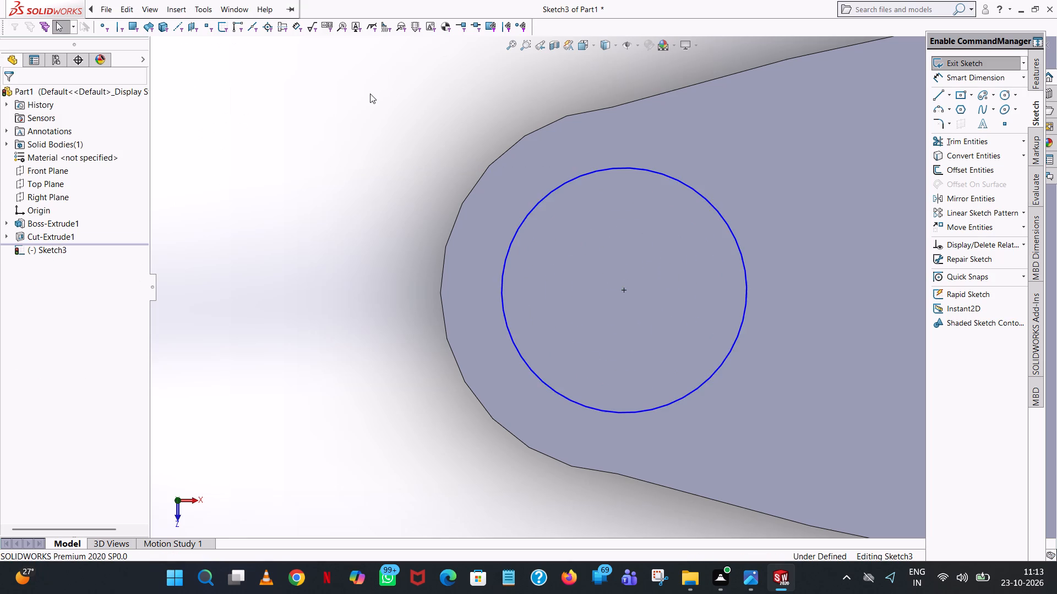
# Dimension the diameters of the +X and -X end circles, placing both dimensions outside the flange.
pyautogui.scroll(12, 370, 94)
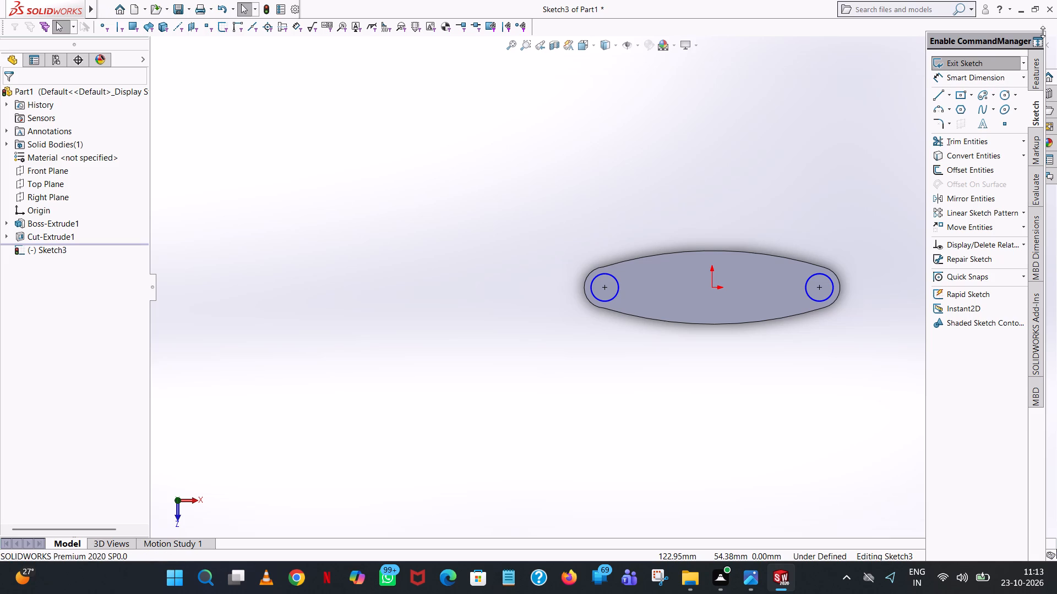
pyautogui.click(988, 78)
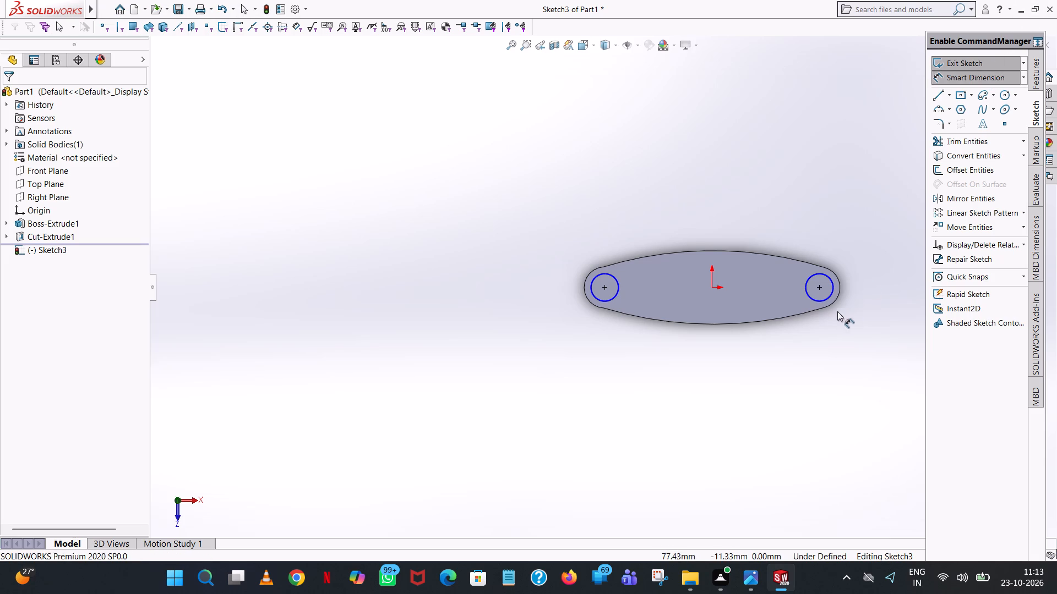
pyautogui.click(824, 299)
pyautogui.click(898, 342)
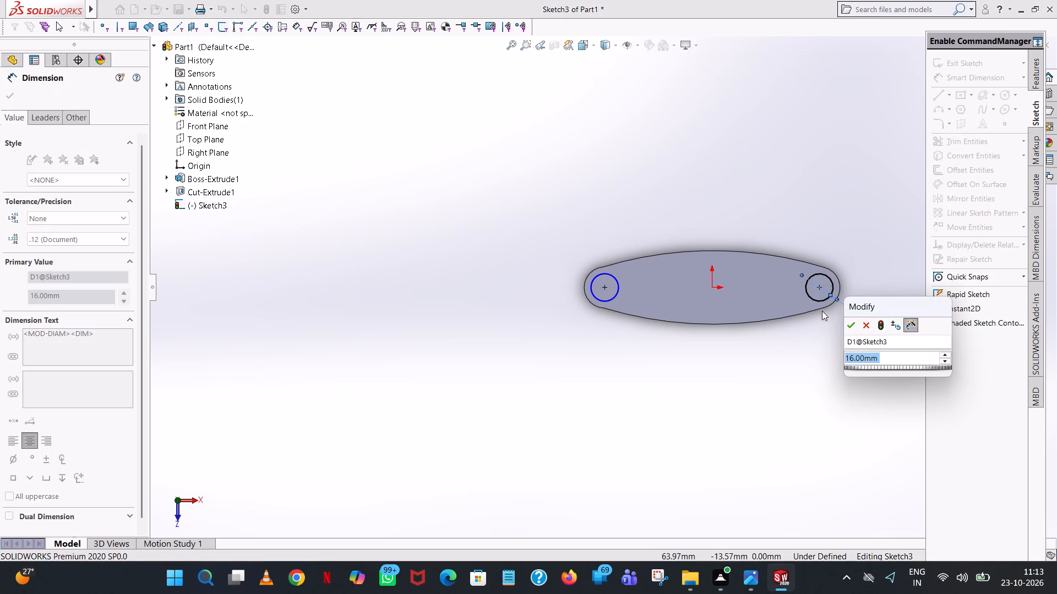
pyautogui.click(850, 321)
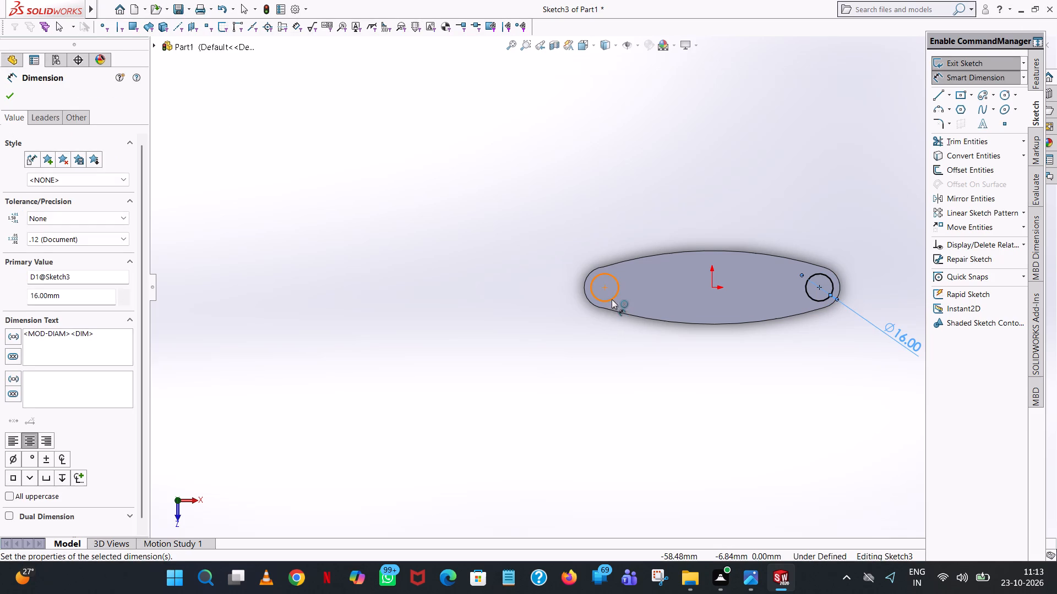
pyautogui.click(612, 299)
pyautogui.click(537, 505)
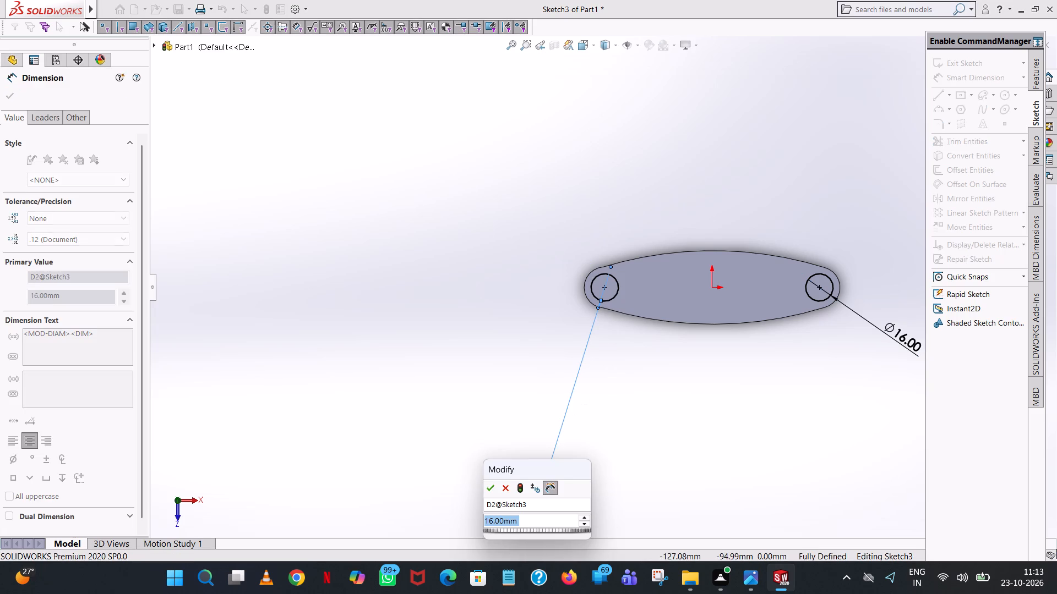
pyautogui.click(491, 490)
pyautogui.click(745, 394)
# Extrude both end circles as a blind boss 3 mm up from the flange's top face, merged with the body.
pyautogui.moveTo(751, 375); pyautogui.dragTo(764, 235, button='middle')
pyautogui.scroll(1, 751, 366)
pyautogui.scroll(1, 777, 277)
pyautogui.scroll(1, 764, 235)
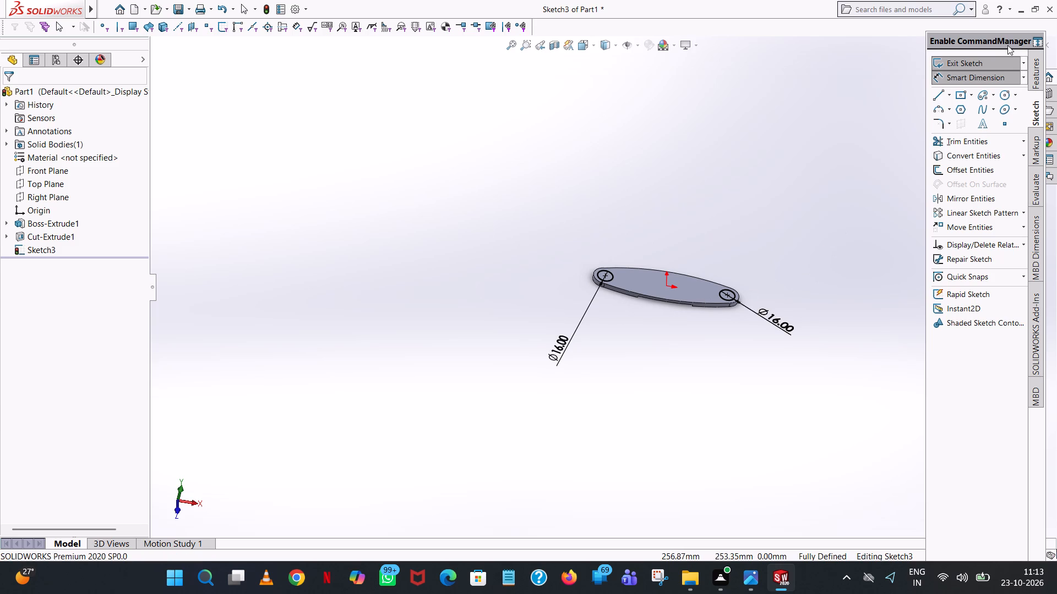
pyautogui.click(1040, 79)
pyautogui.click(998, 68)
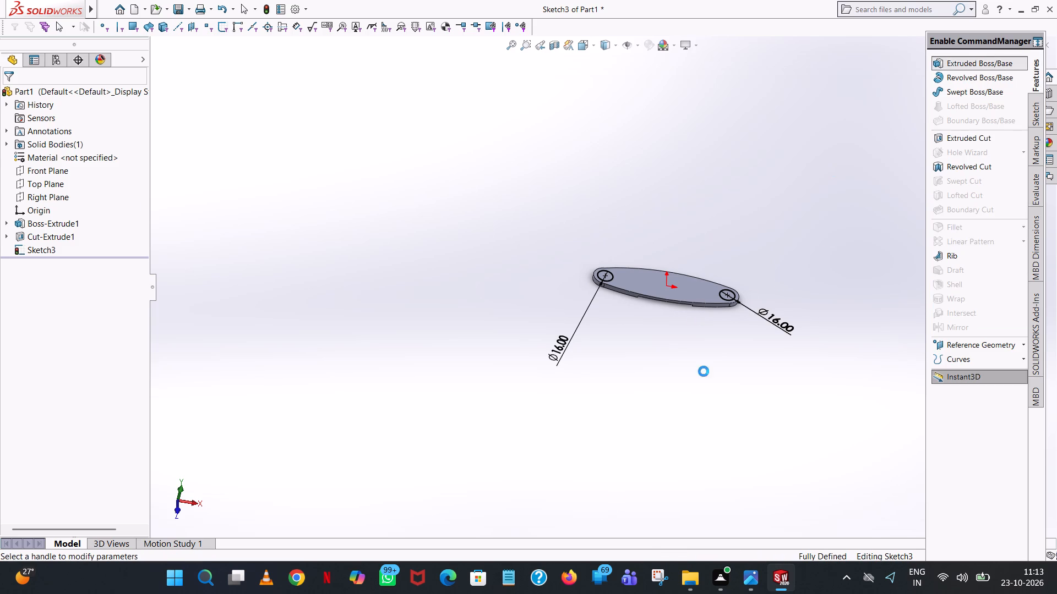
pyautogui.scroll(-5, 690, 332)
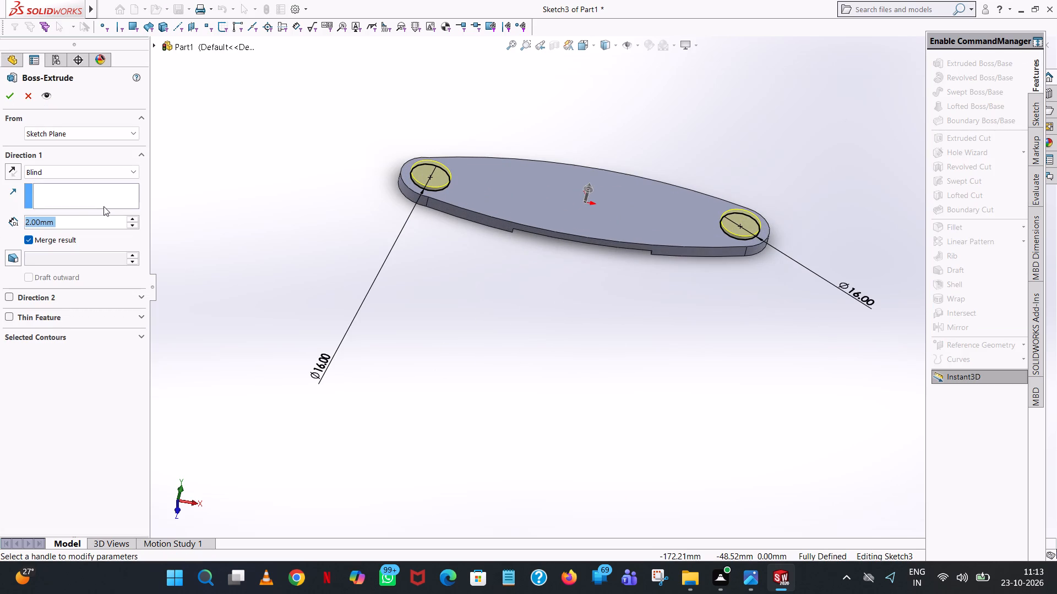
pyautogui.press('3')
pyautogui.press('Return')
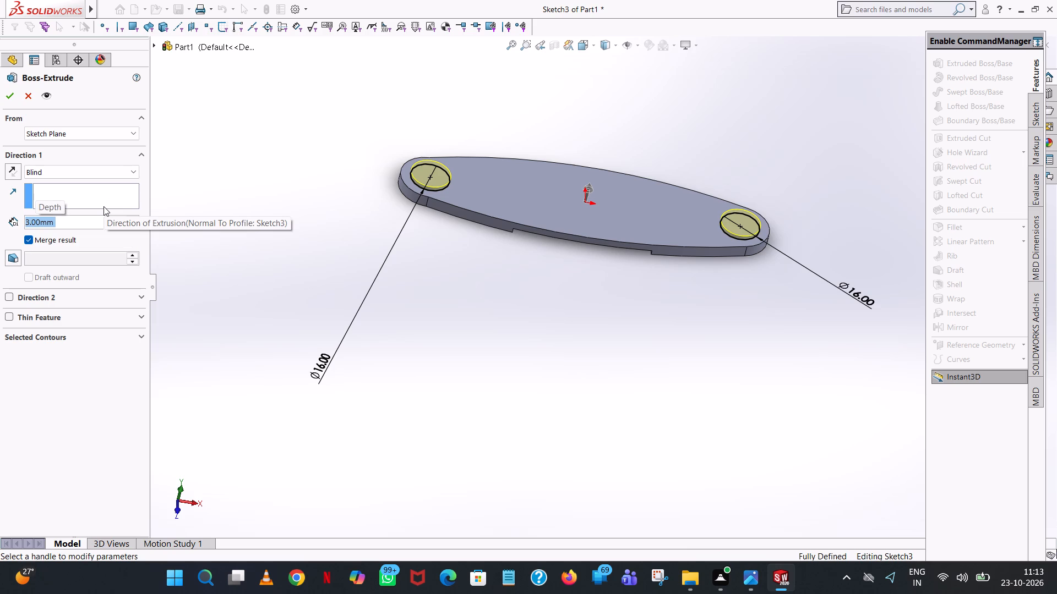
pyautogui.click(15, 94)
pyautogui.click(553, 389)
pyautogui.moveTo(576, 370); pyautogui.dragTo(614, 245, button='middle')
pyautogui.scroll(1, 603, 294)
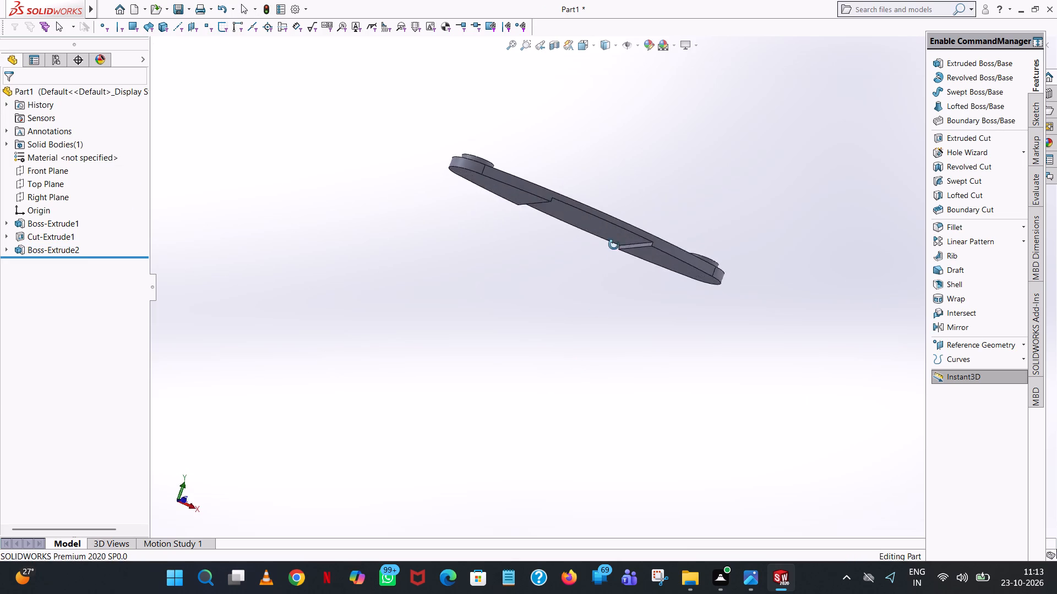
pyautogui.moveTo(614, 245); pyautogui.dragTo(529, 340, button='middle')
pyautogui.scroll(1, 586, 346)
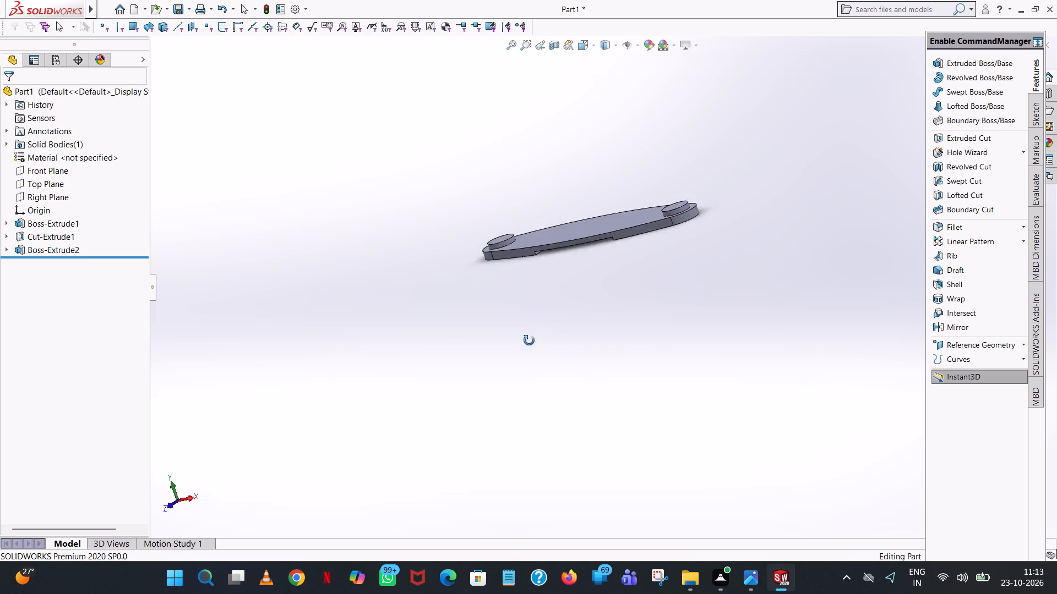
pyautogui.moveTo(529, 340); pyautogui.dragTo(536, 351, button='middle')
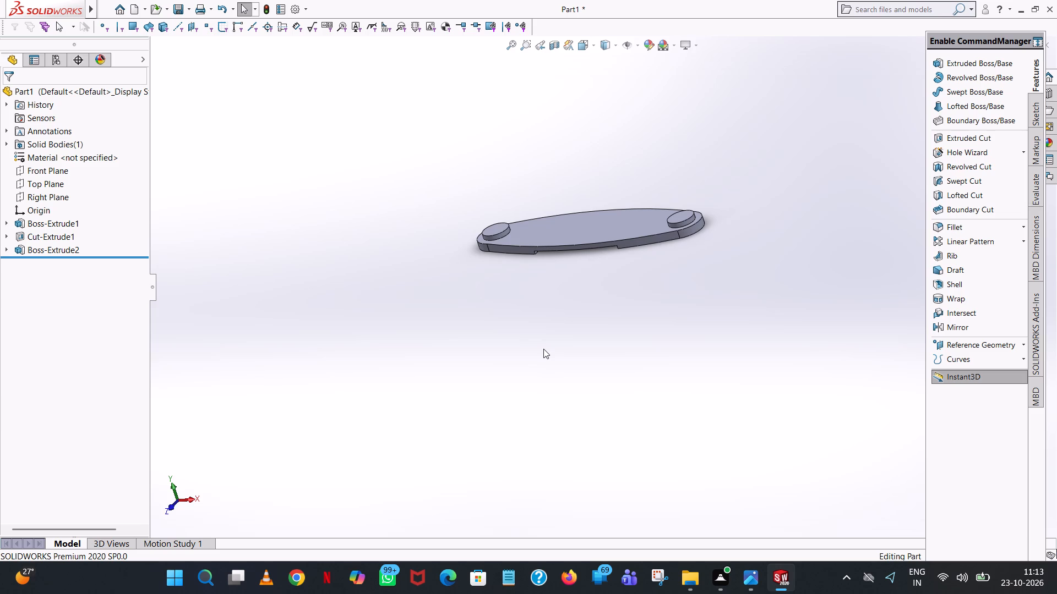
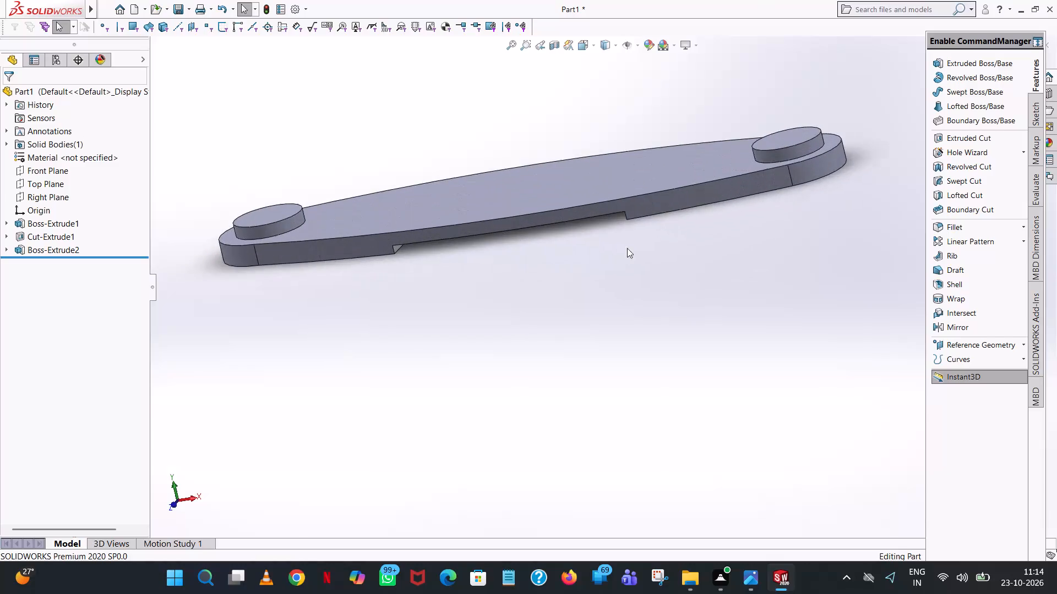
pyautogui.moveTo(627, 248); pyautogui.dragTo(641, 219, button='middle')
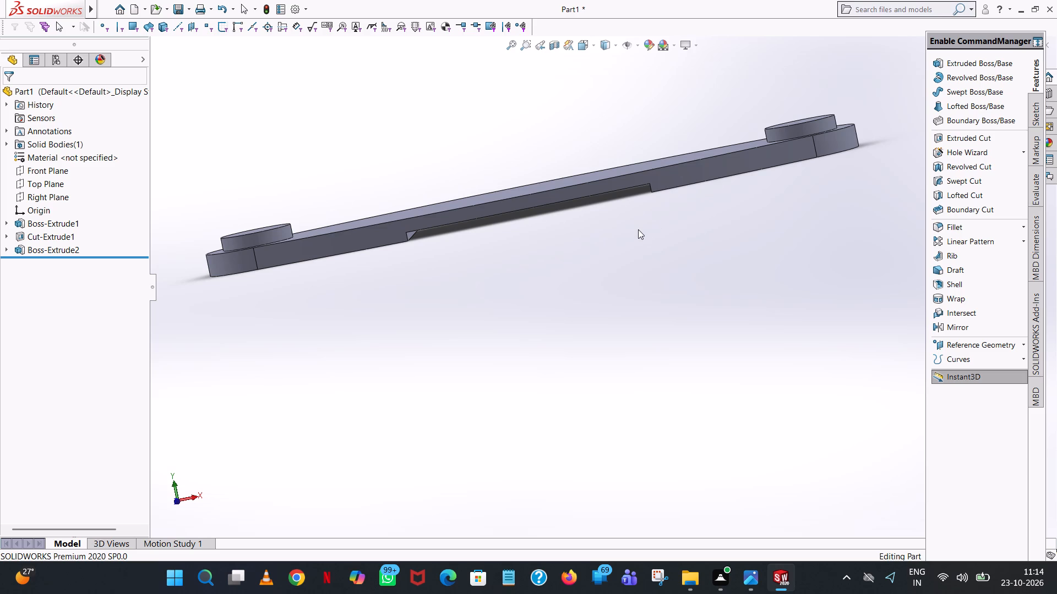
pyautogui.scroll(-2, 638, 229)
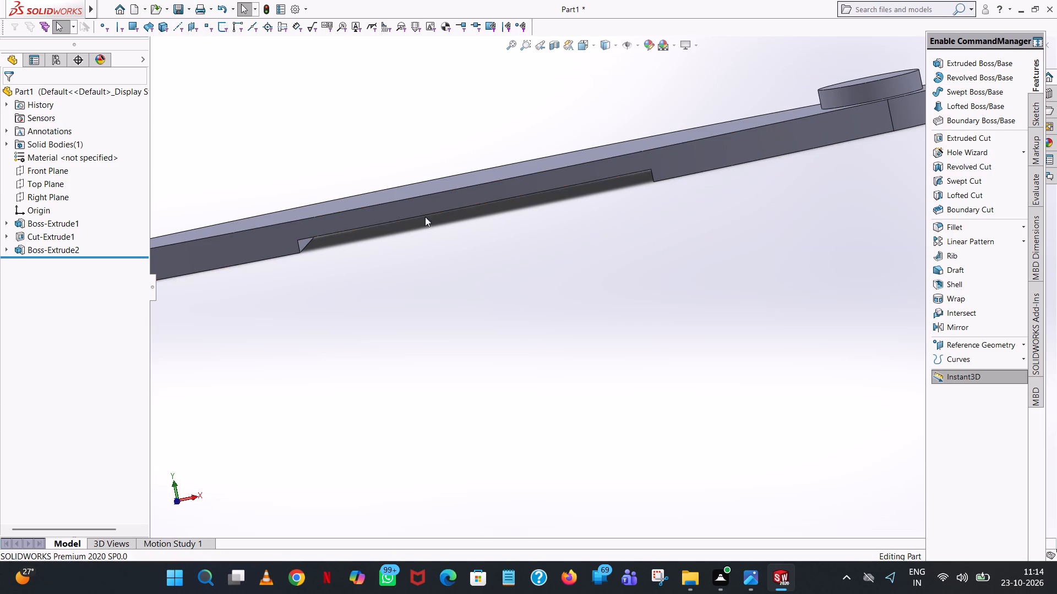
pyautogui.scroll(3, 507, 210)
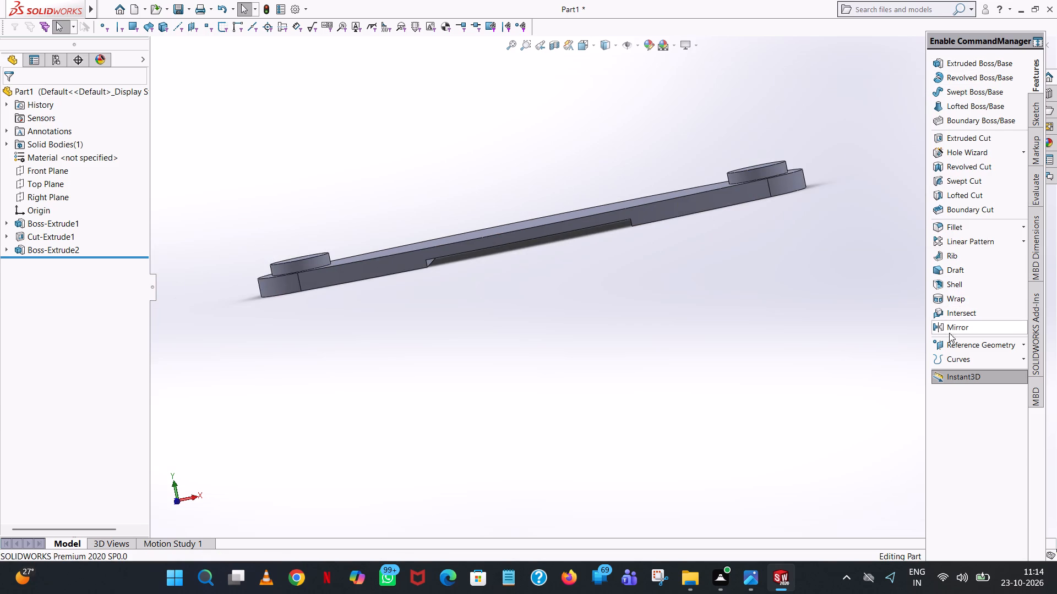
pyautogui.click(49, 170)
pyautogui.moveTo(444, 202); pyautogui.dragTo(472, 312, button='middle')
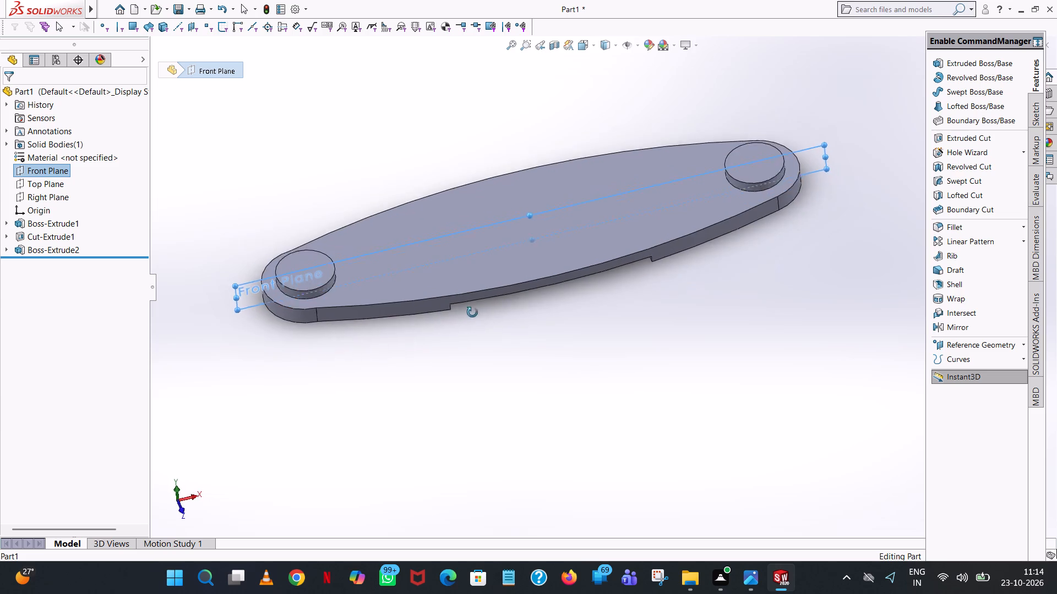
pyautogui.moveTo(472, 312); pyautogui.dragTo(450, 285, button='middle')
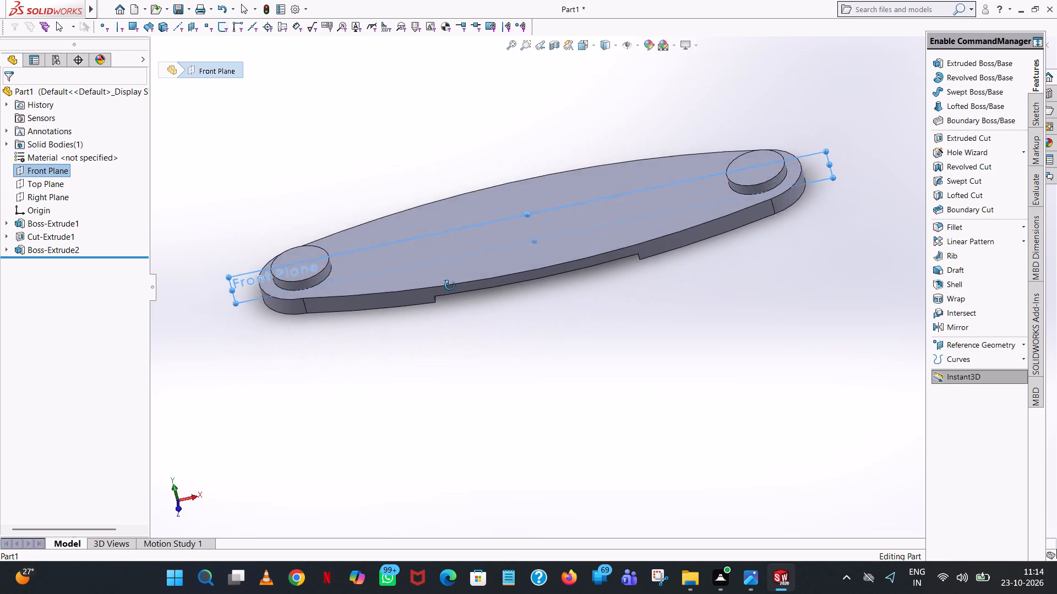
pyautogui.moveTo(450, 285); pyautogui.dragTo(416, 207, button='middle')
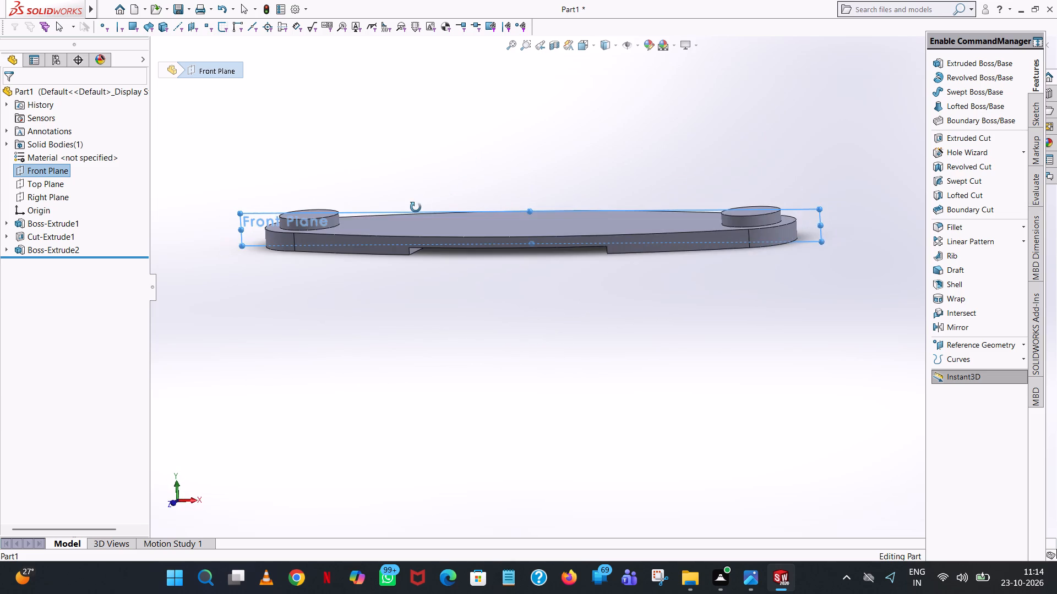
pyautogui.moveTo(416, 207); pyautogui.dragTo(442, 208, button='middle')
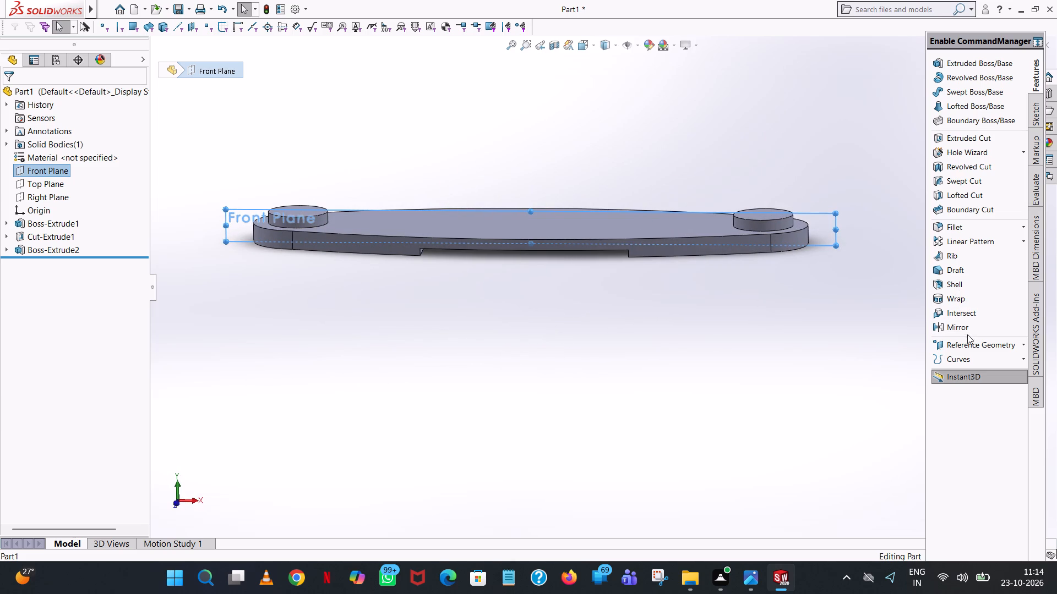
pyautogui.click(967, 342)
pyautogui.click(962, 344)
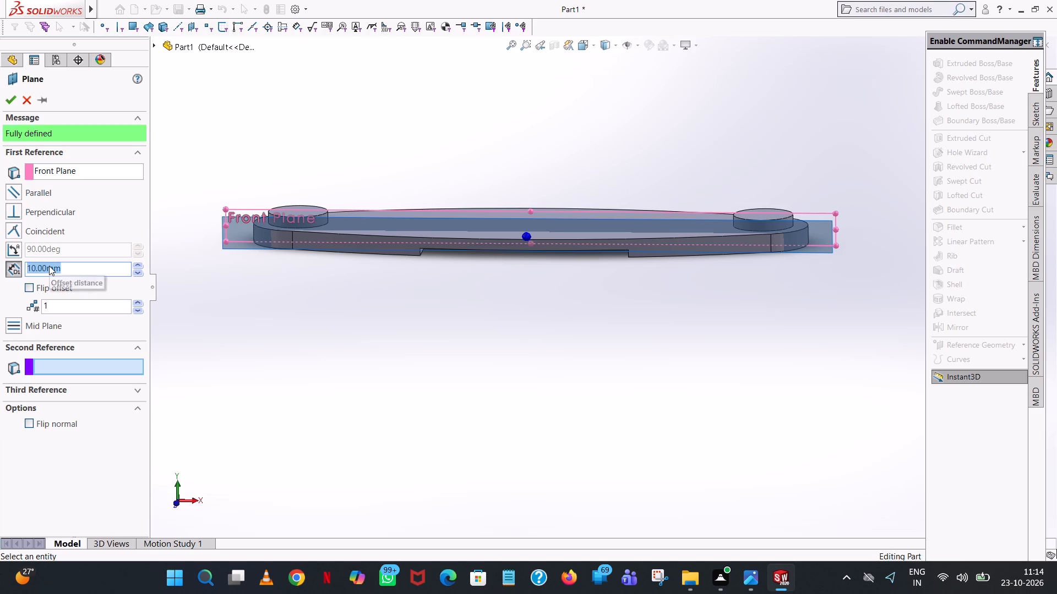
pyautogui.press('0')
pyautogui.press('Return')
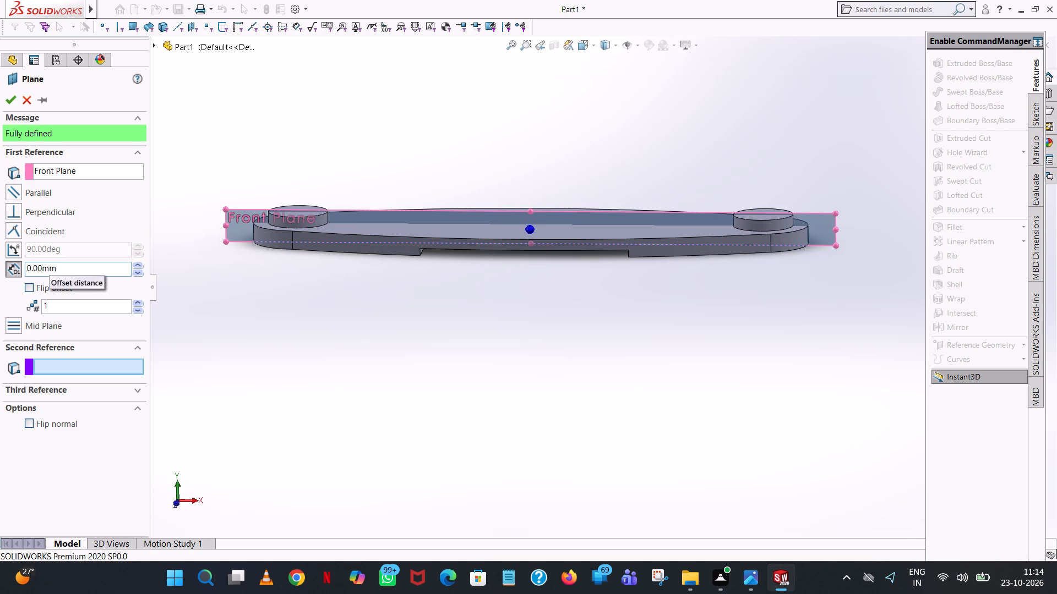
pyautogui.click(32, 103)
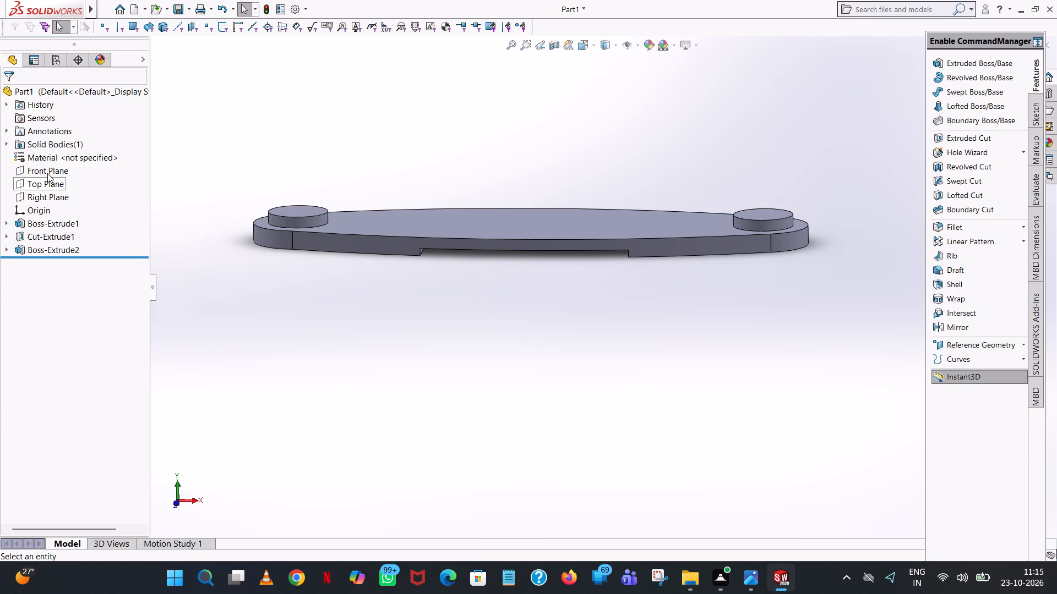
# Open a sketch on the Front Plane, enlarge the plane's border above and below the bracket in front view, and leave the sketch empty.
pyautogui.click(47, 173)
pyautogui.moveTo(446, 156); pyautogui.dragTo(451, 319, button='middle')
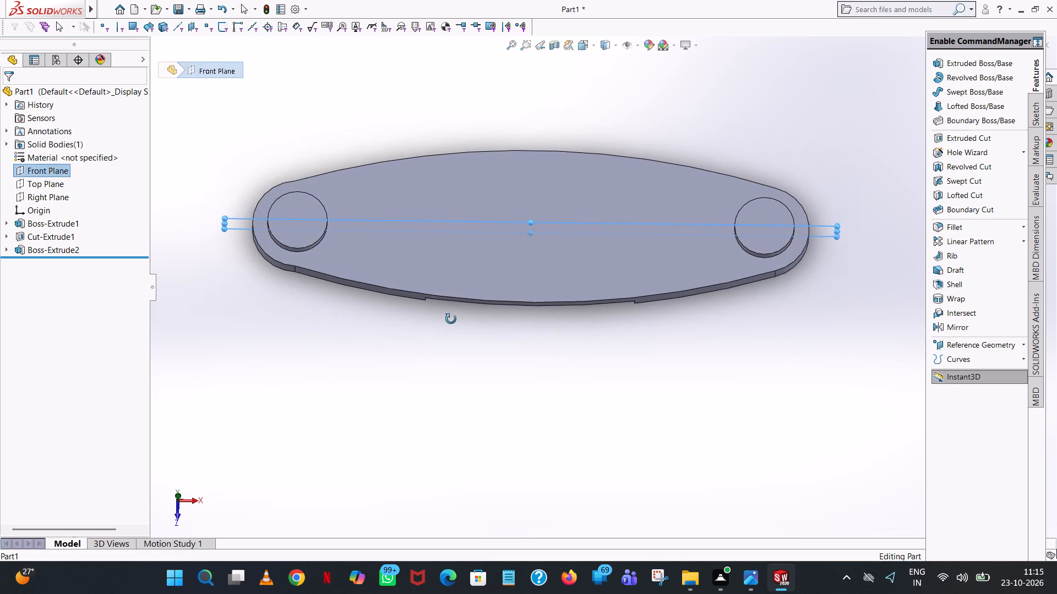
pyautogui.moveTo(451, 319); pyautogui.dragTo(448, 266, button='middle')
pyautogui.moveTo(478, 144); pyautogui.dragTo(501, 58, button='middle')
pyautogui.scroll(1, 477, 73)
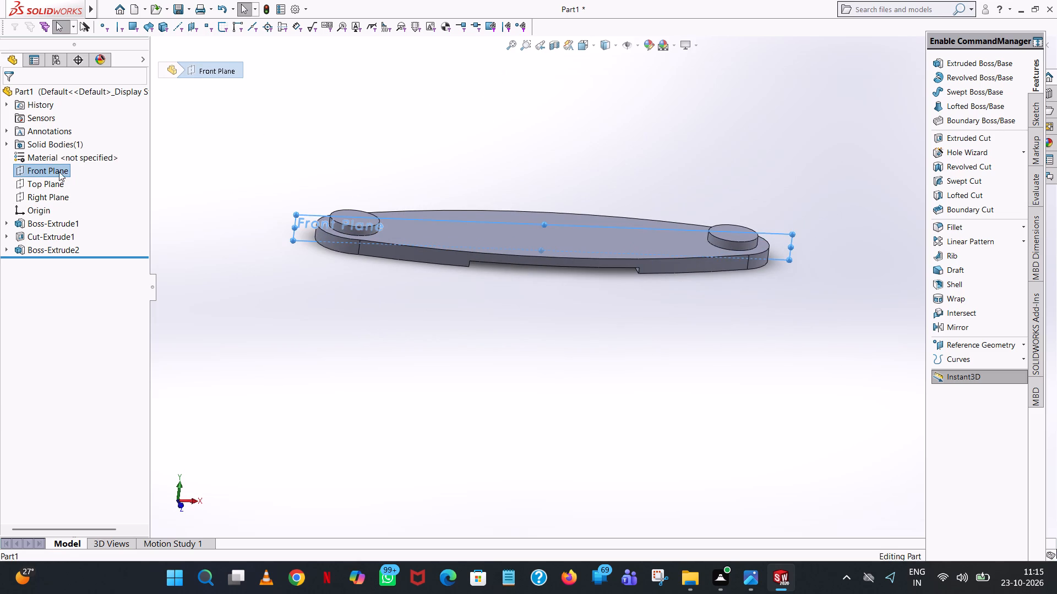
pyautogui.click(56, 168)
pyautogui.click(68, 154)
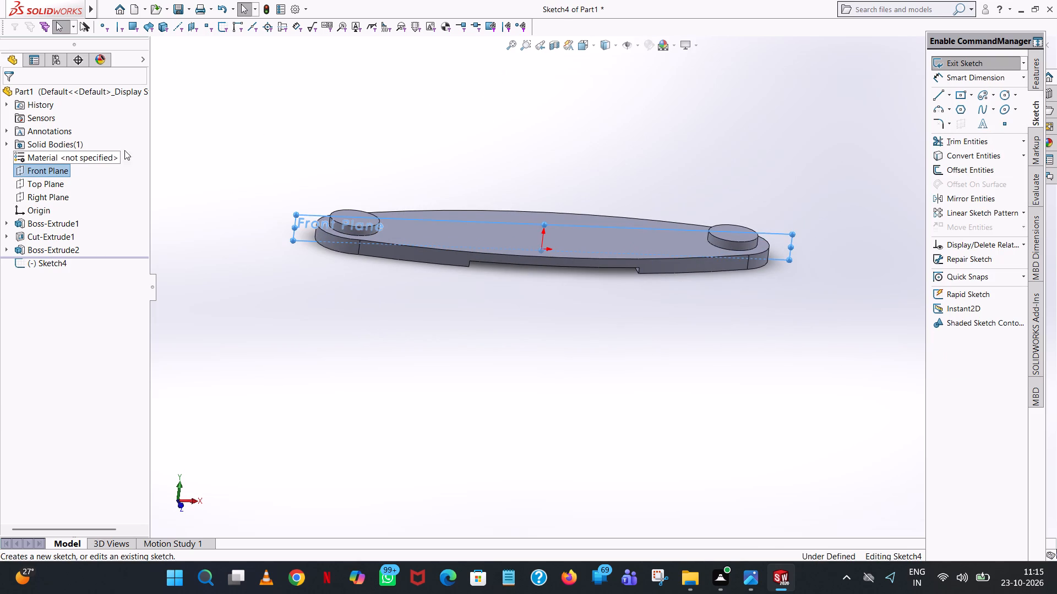
pyautogui.click(592, 45)
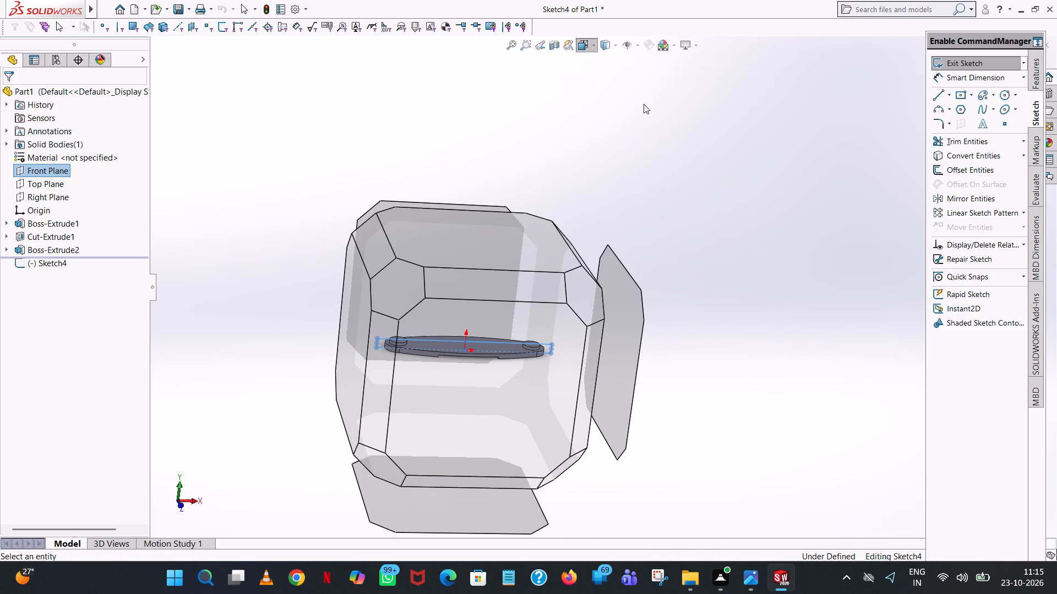
pyautogui.click(644, 104)
pyautogui.moveTo(604, 267); pyautogui.dragTo(605, 102)
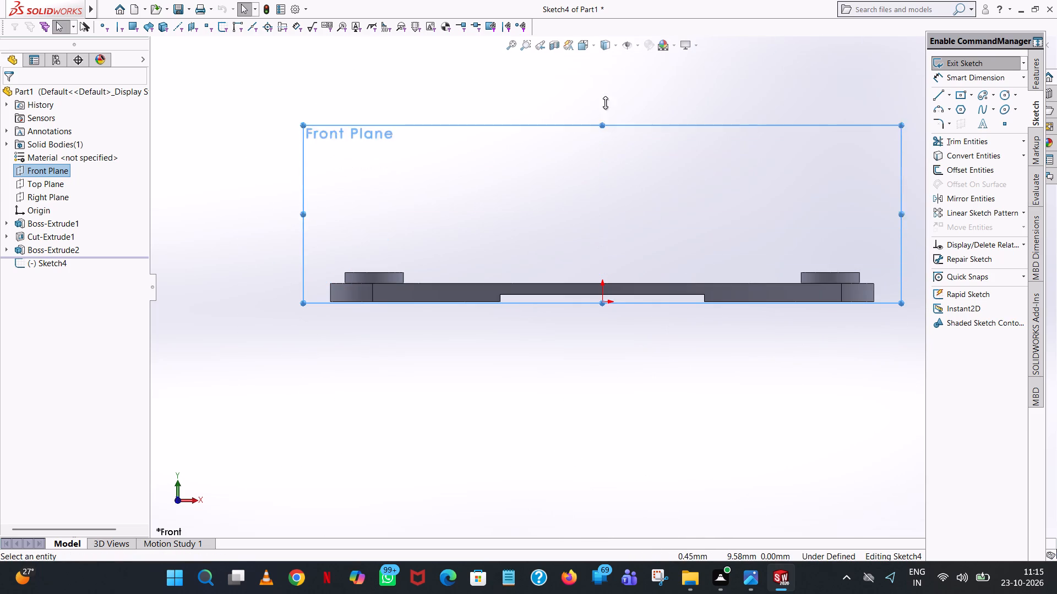
pyautogui.moveTo(605, 102); pyautogui.dragTo(614, 53)
pyautogui.scroll(3, 639, 174)
pyautogui.scroll(-2, 696, 253)
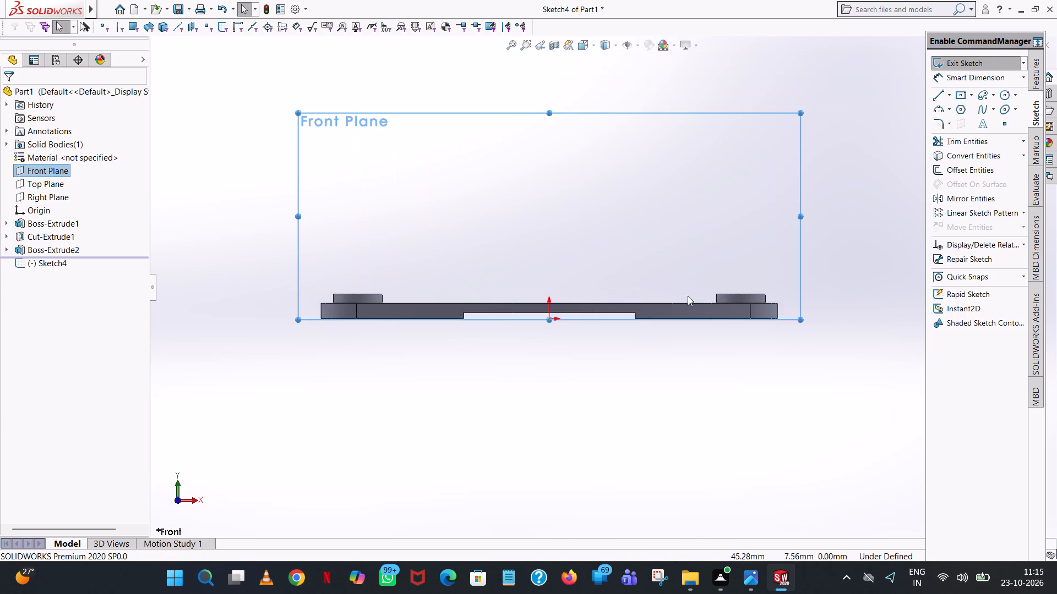
pyautogui.moveTo(547, 319); pyautogui.dragTo(555, 464)
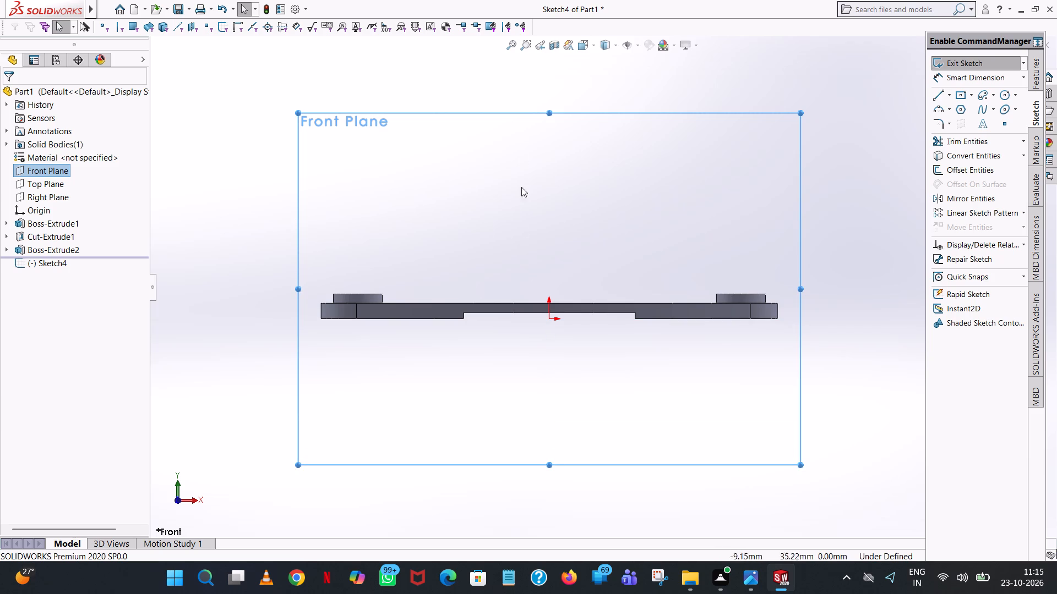
pyautogui.moveTo(552, 112); pyautogui.dragTo(549, 37)
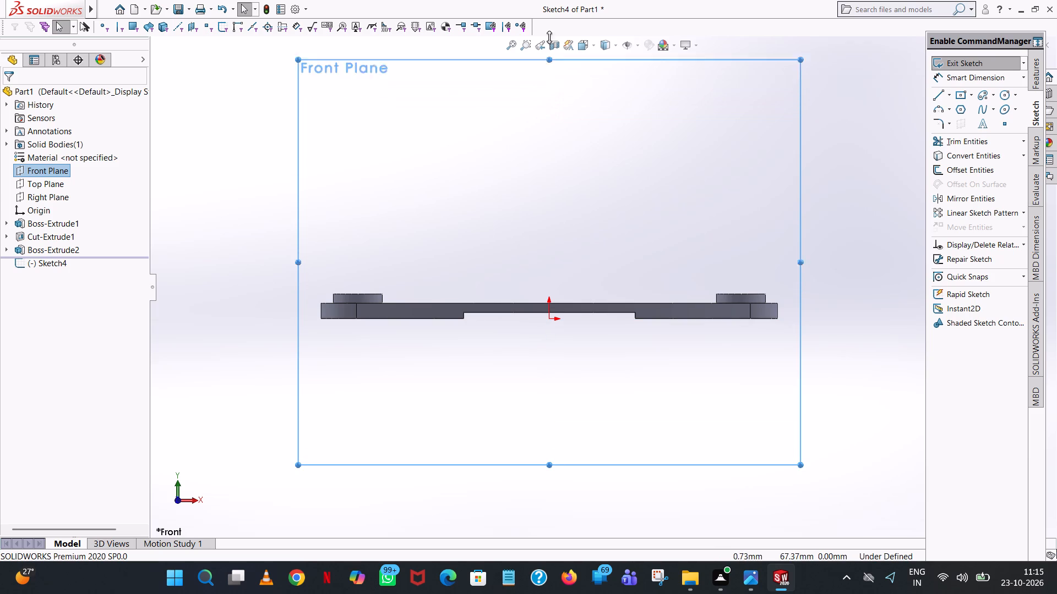
pyautogui.moveTo(549, 37); pyautogui.dragTo(549, 20)
pyautogui.moveTo(811, 238); pyautogui.dragTo(846, 229)
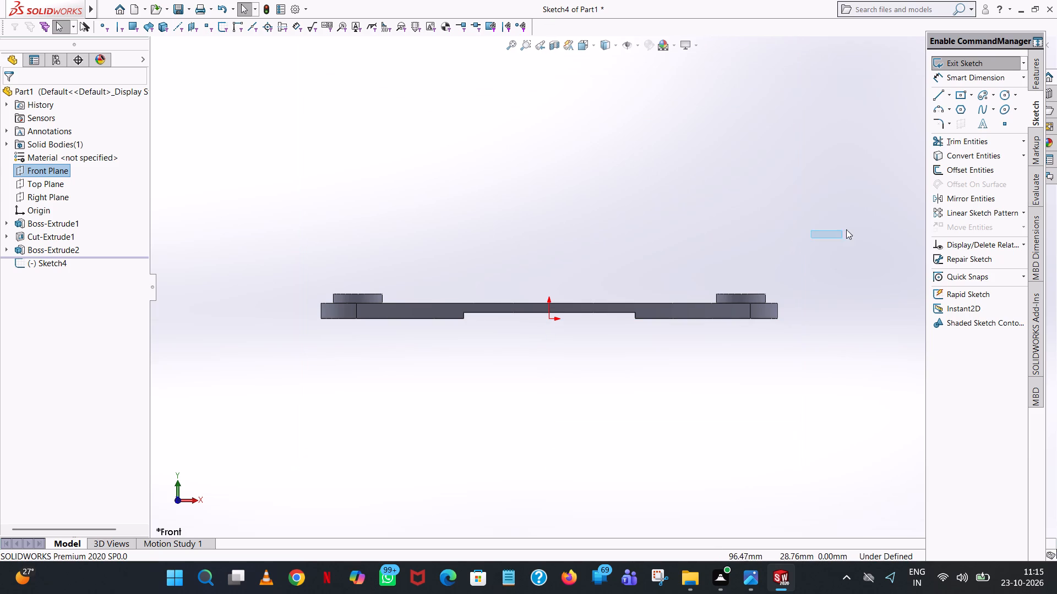
pyautogui.moveTo(846, 229); pyautogui.dragTo(862, 226)
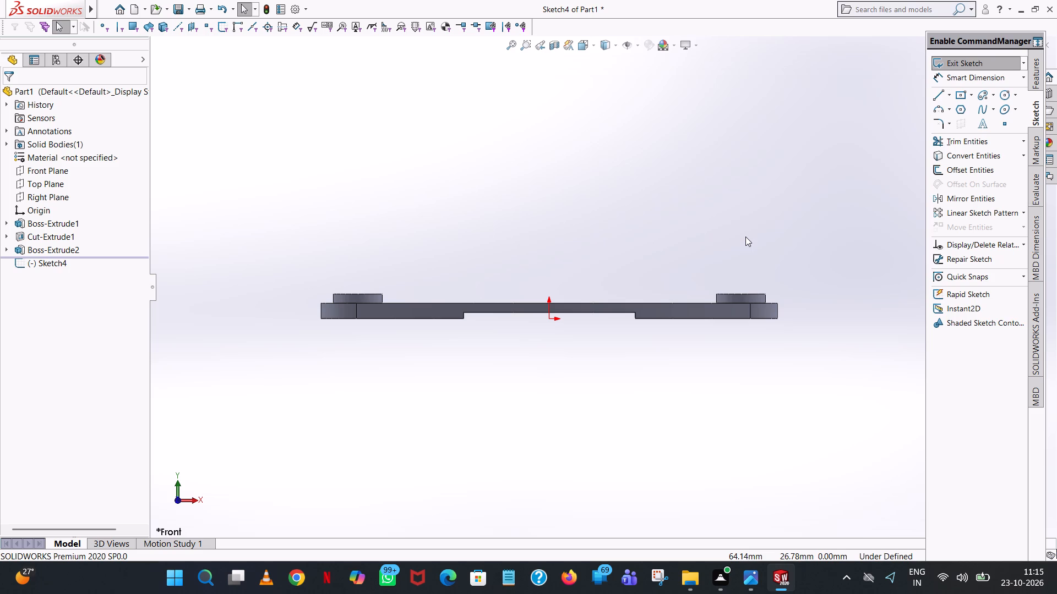
pyautogui.click(939, 61)
pyautogui.moveTo(641, 301); pyautogui.dragTo(638, 389, button='middle')
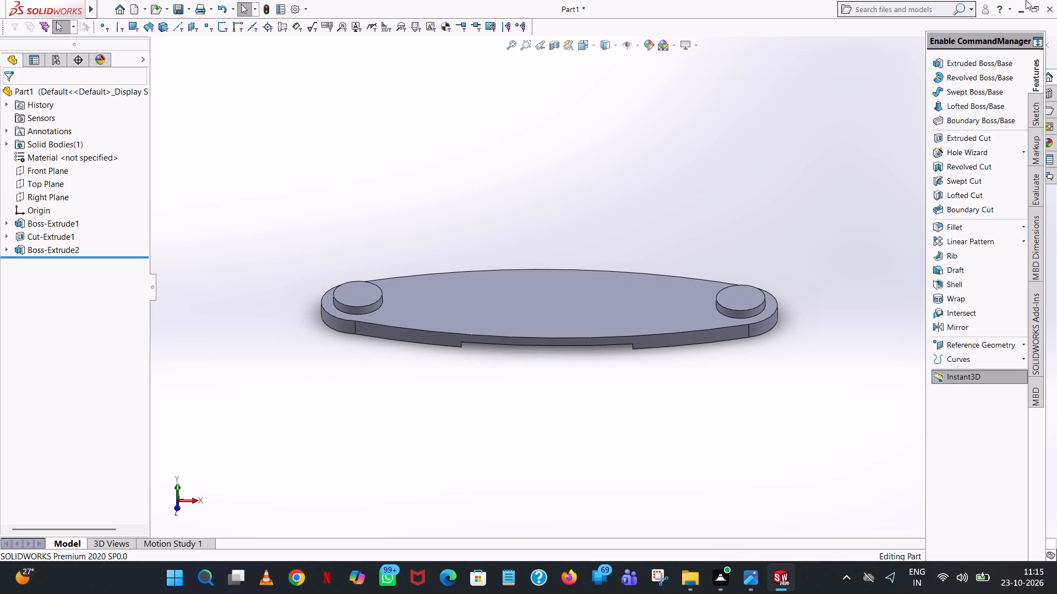
pyautogui.click(46, 179)
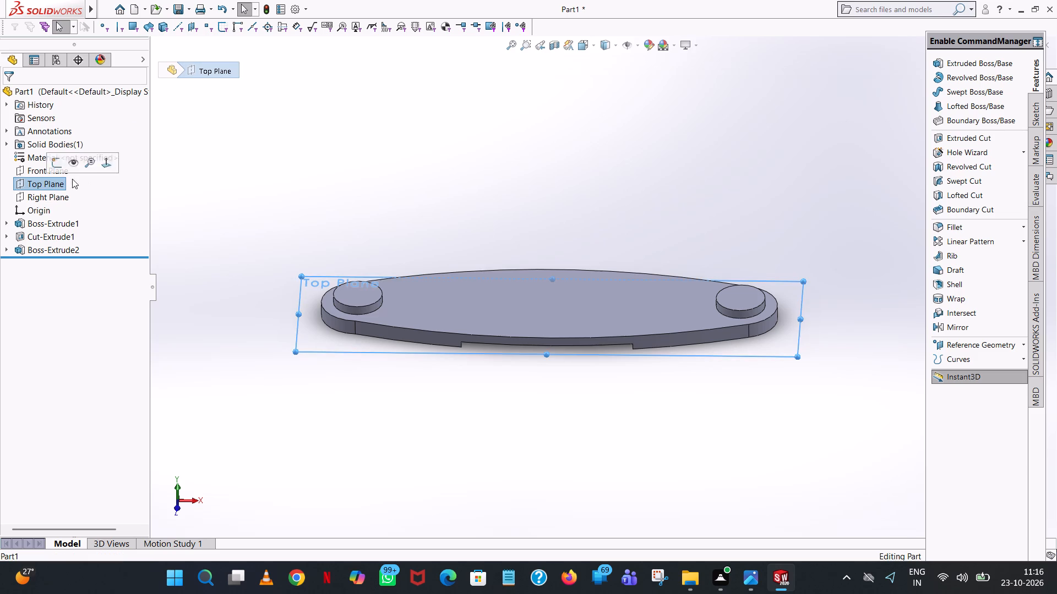
pyautogui.moveTo(575, 183); pyautogui.dragTo(548, 124, button='middle')
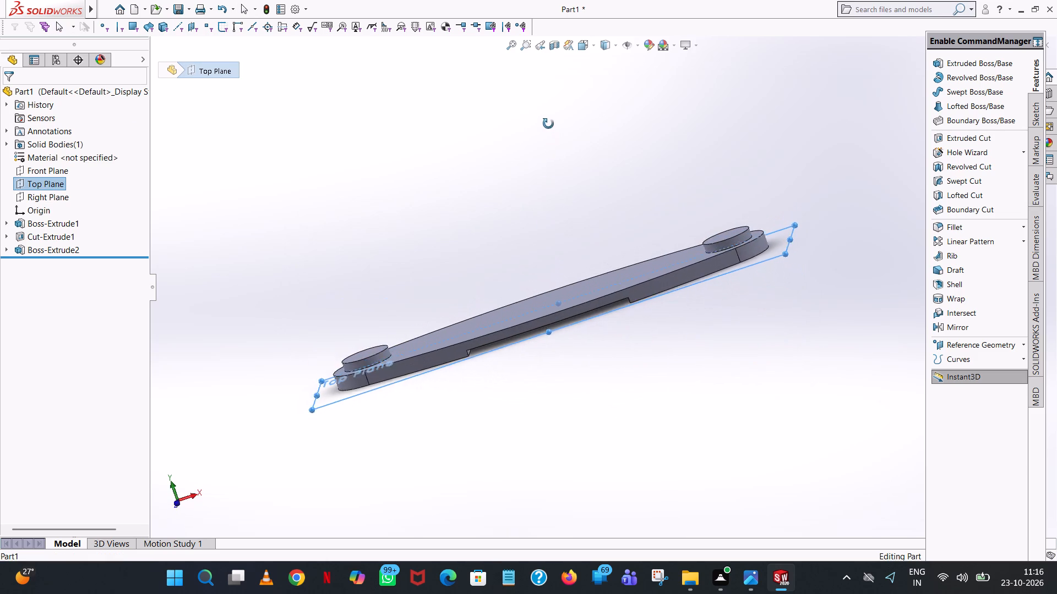
pyautogui.moveTo(548, 124); pyautogui.dragTo(551, 129, button='middle')
pyautogui.scroll(1, 555, 135)
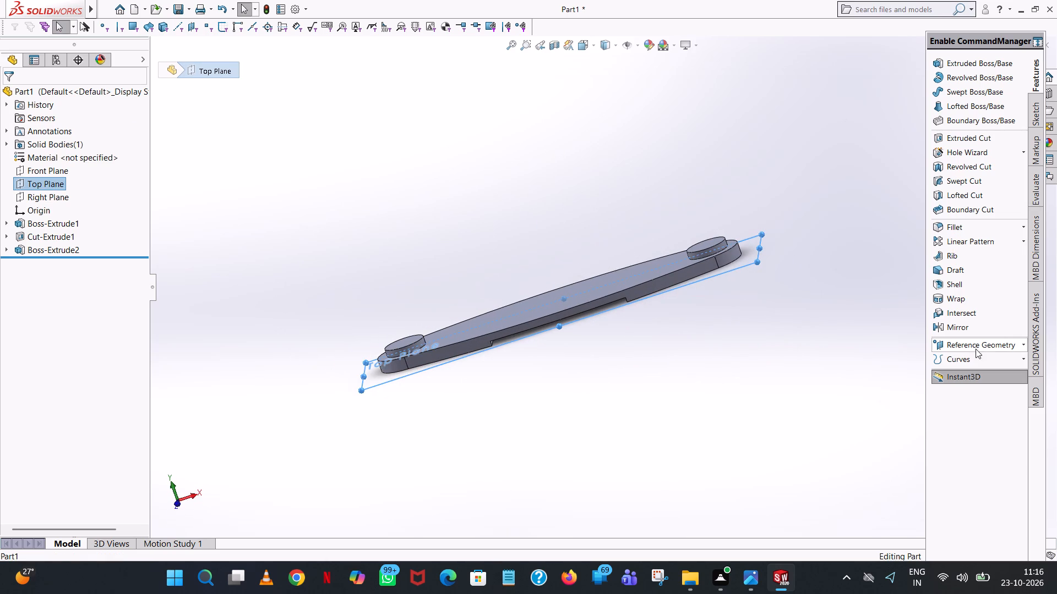
pyautogui.click(975, 347)
pyautogui.click(963, 346)
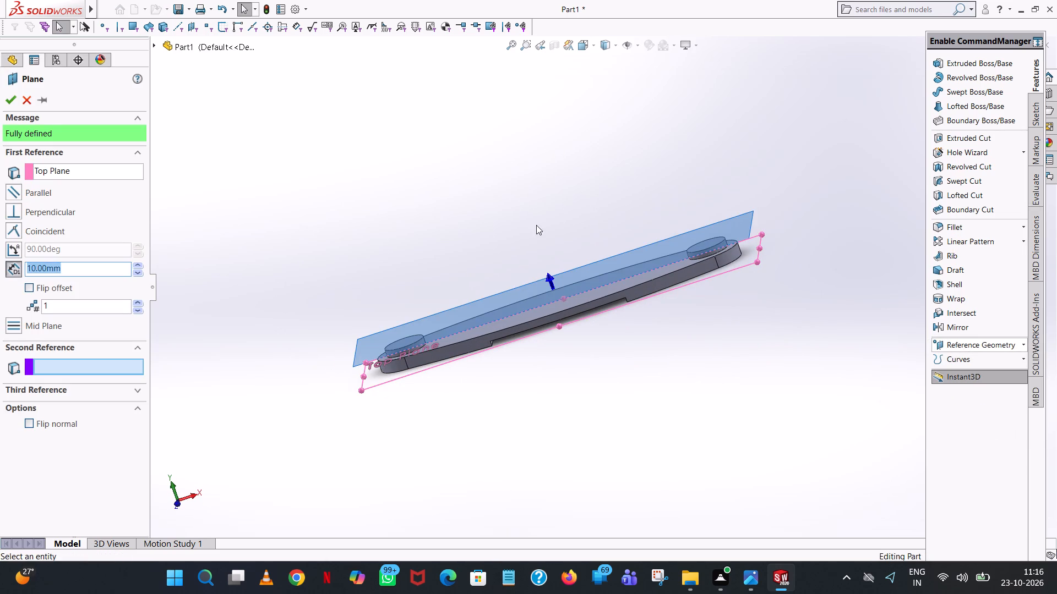
pyautogui.moveTo(581, 193); pyautogui.dragTo(577, 132, button='middle')
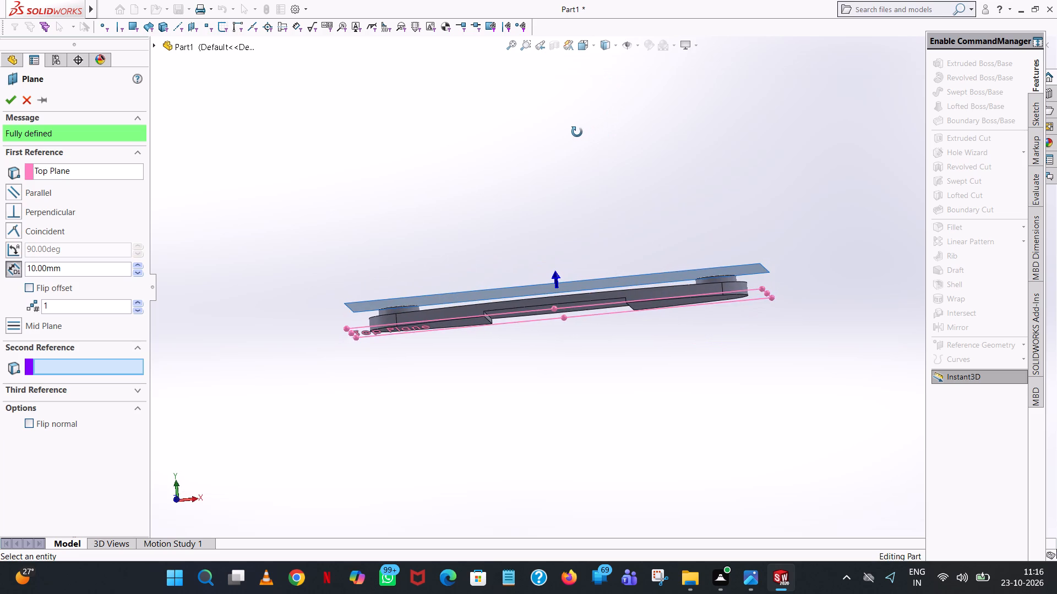
pyautogui.moveTo(577, 132); pyautogui.dragTo(602, 164, button='middle')
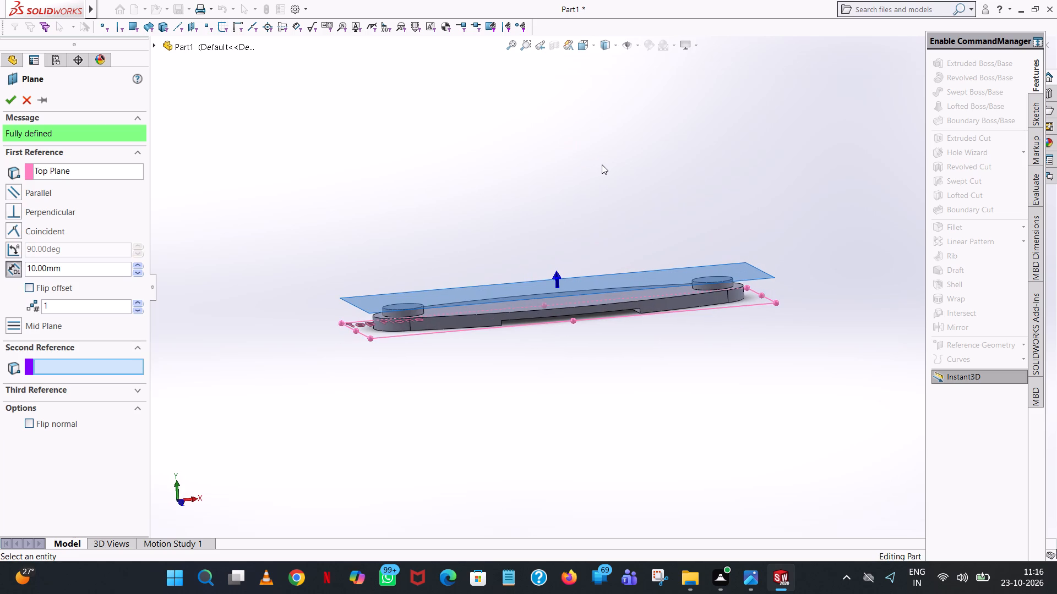
pyautogui.scroll(1, 602, 161)
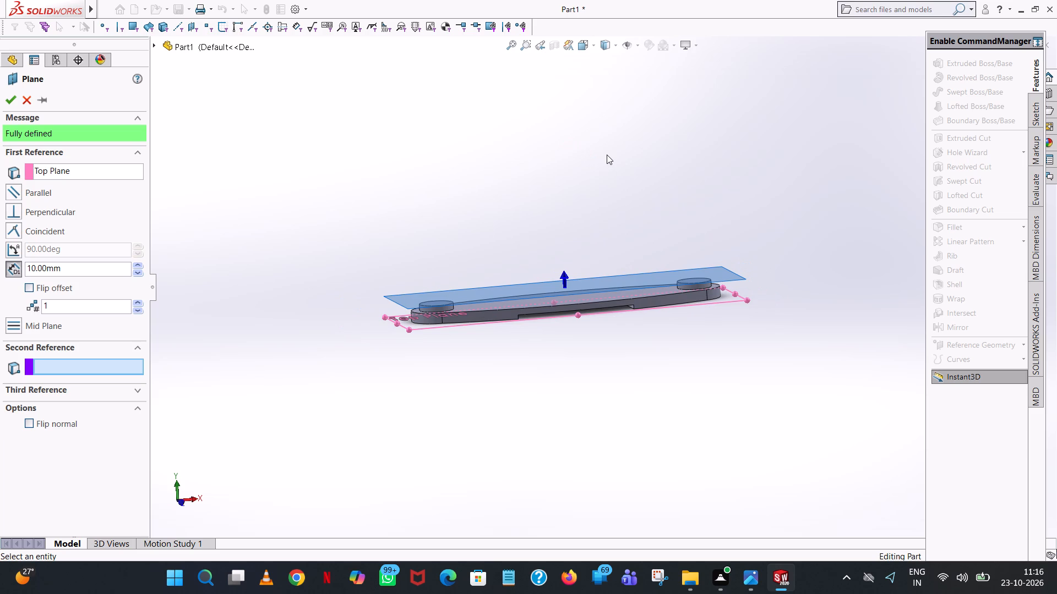
pyautogui.doubleClick(68, 266)
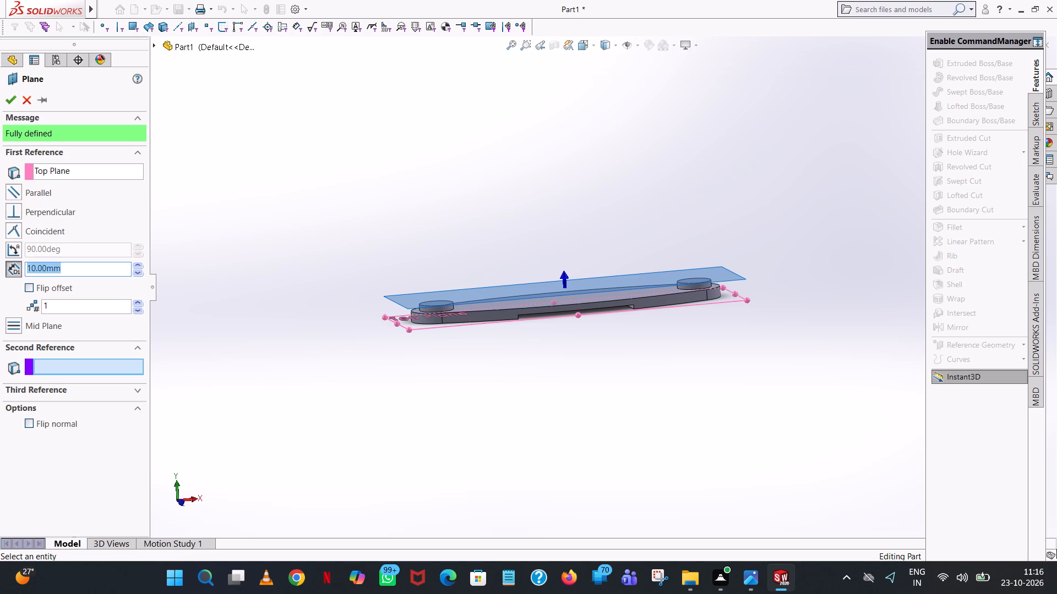
pyautogui.press('1')
pyautogui.press('7')
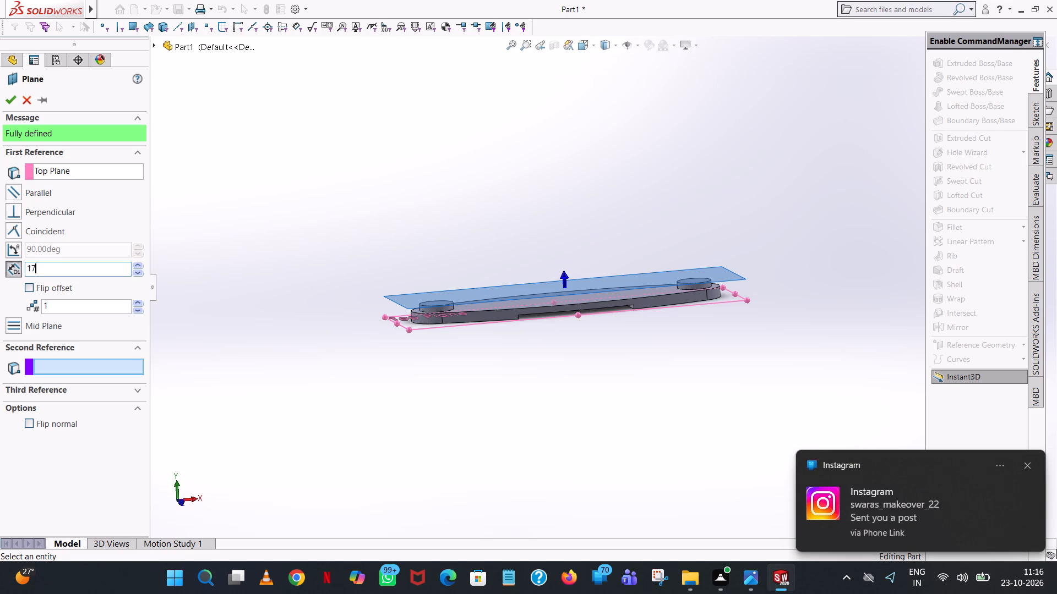
pyautogui.press('3')
pyautogui.write('-5')
pyautogui.press('-')
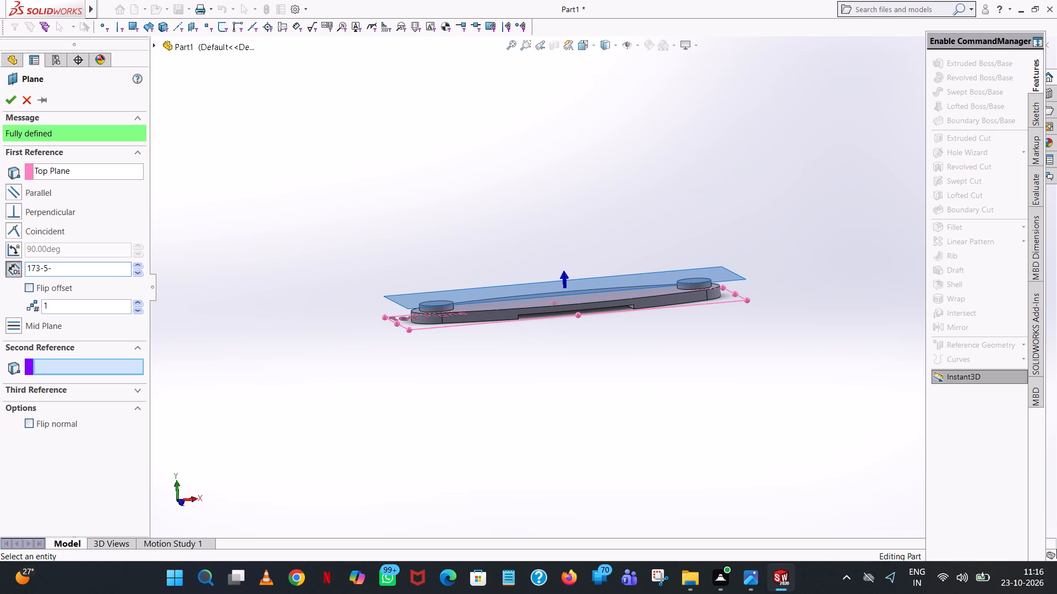
pyautogui.write('22')
pyautogui.press('-')
pyautogui.write('41')
pyautogui.press('-')
pyautogui.write('28')
pyautogui.press('Return')
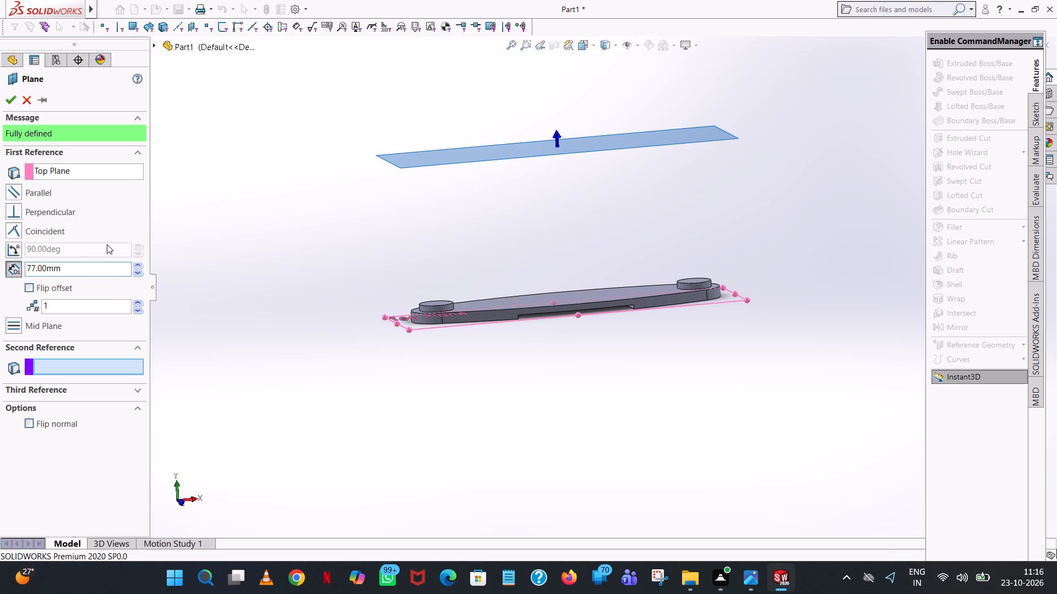
pyautogui.click(7, 96)
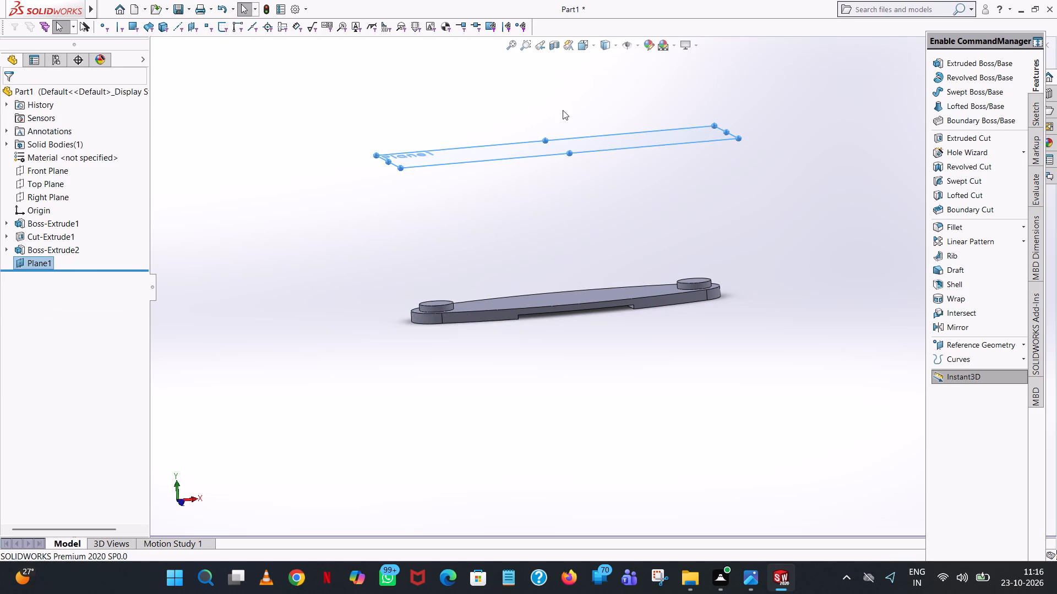
# Open a sketch on the new offset plane above the flange, facing it squarely, and start the Circle tool.
pyautogui.moveTo(511, 16); pyautogui.dragTo(570, 105, button='middle')
pyautogui.moveTo(625, 164); pyautogui.dragTo(592, 145, button='middle')
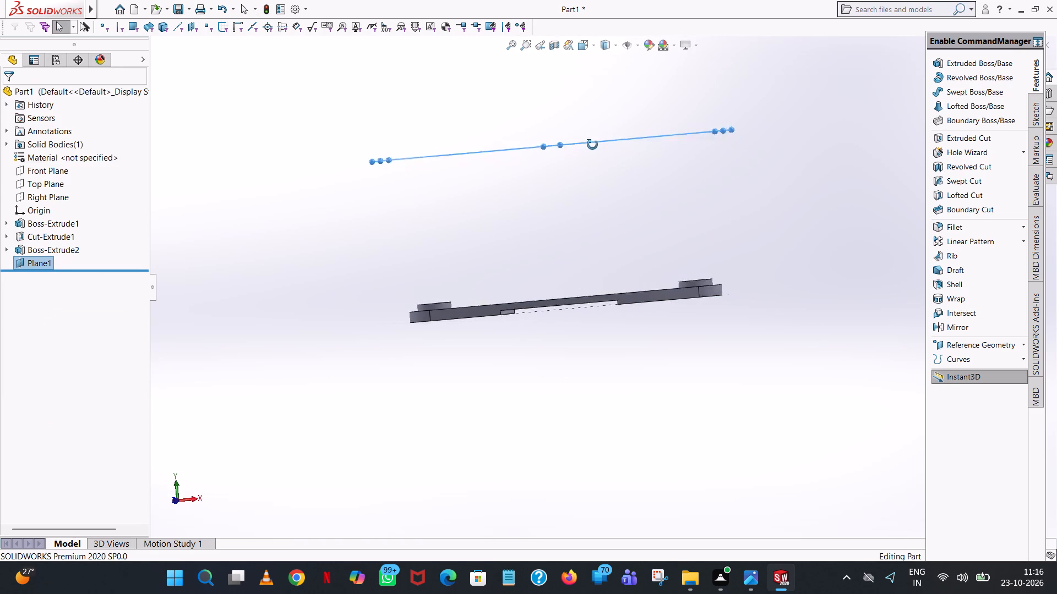
pyautogui.moveTo(592, 145); pyautogui.dragTo(620, 381, button='middle')
pyautogui.scroll(1, 615, 175)
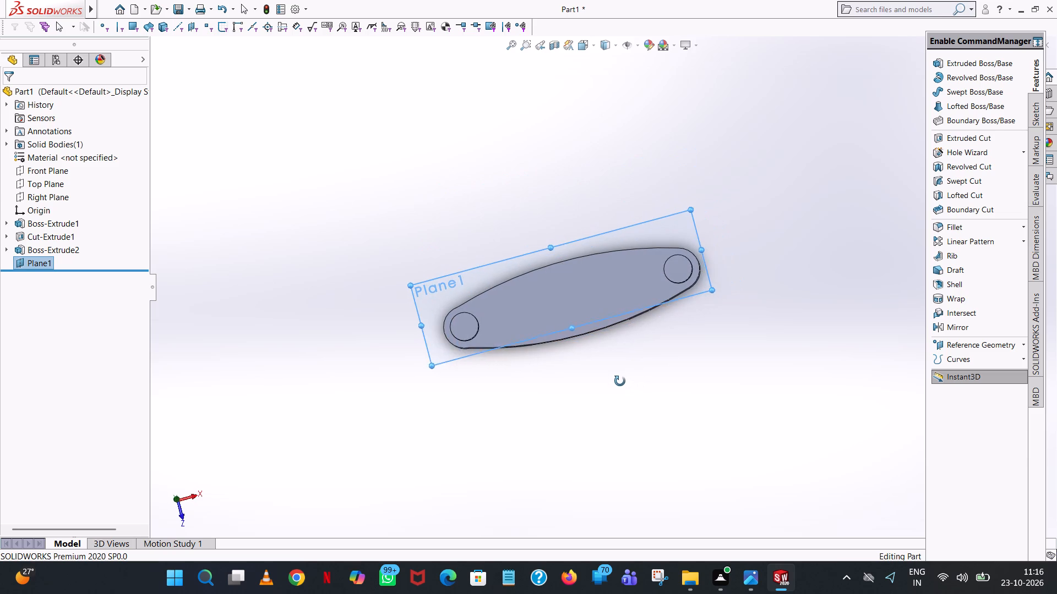
pyautogui.moveTo(620, 381); pyautogui.dragTo(624, 386, button='middle')
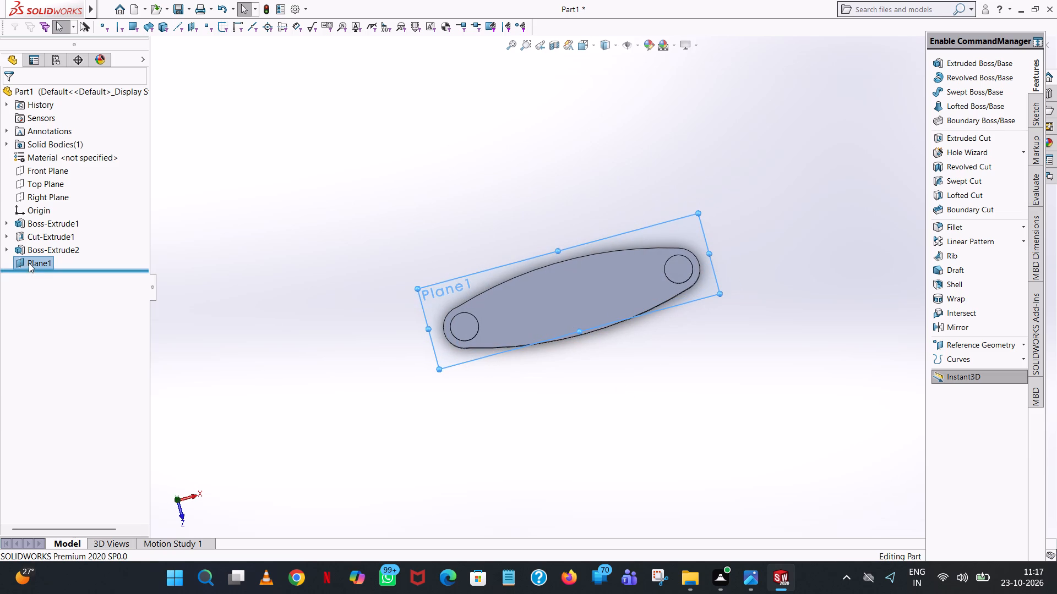
pyautogui.click(29, 261)
pyautogui.click(40, 252)
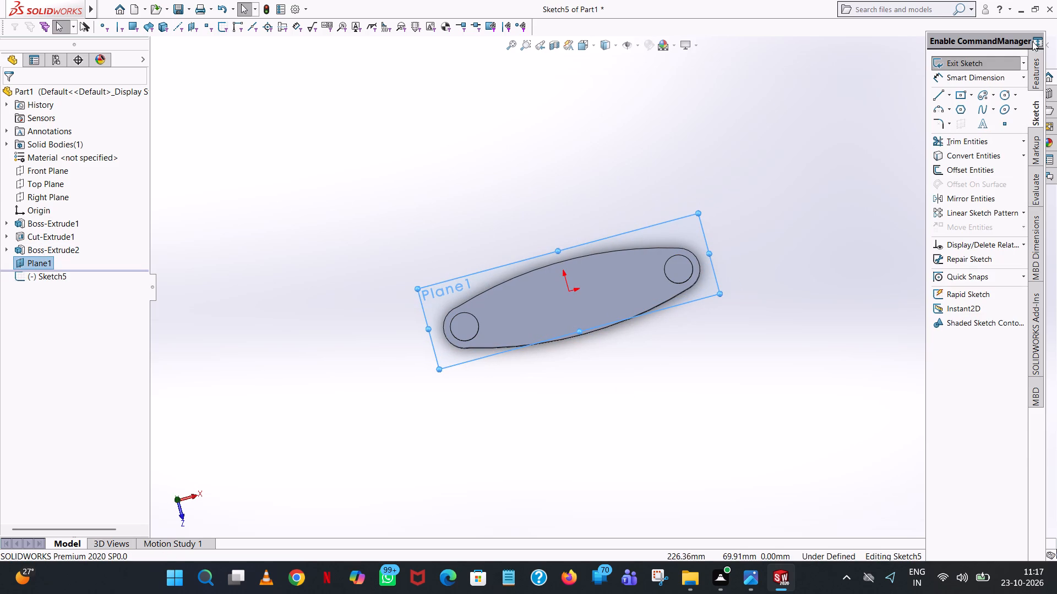
pyautogui.click(594, 47)
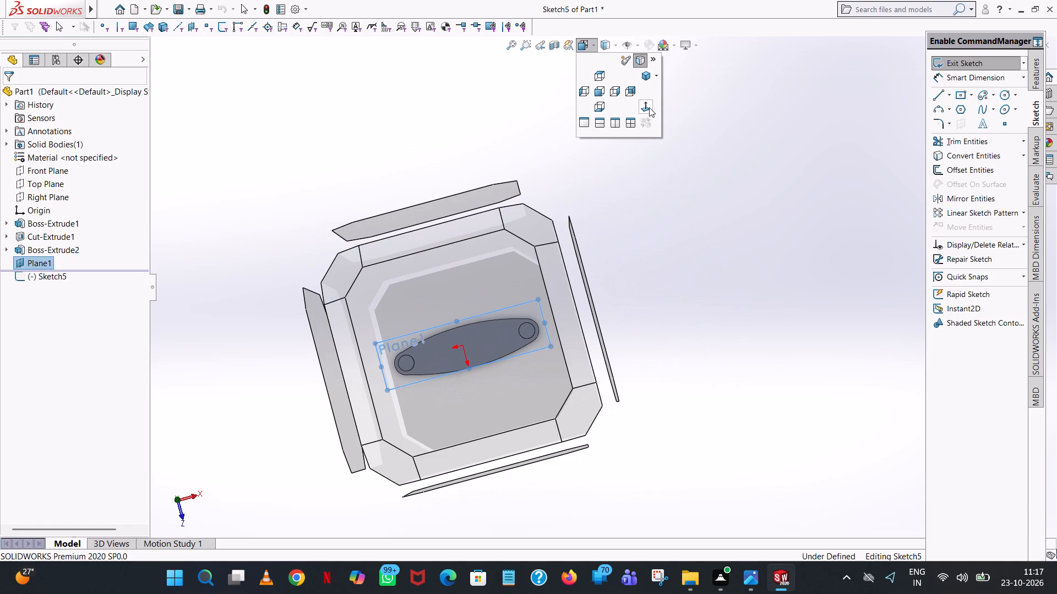
pyautogui.click(649, 107)
pyautogui.click(1000, 93)
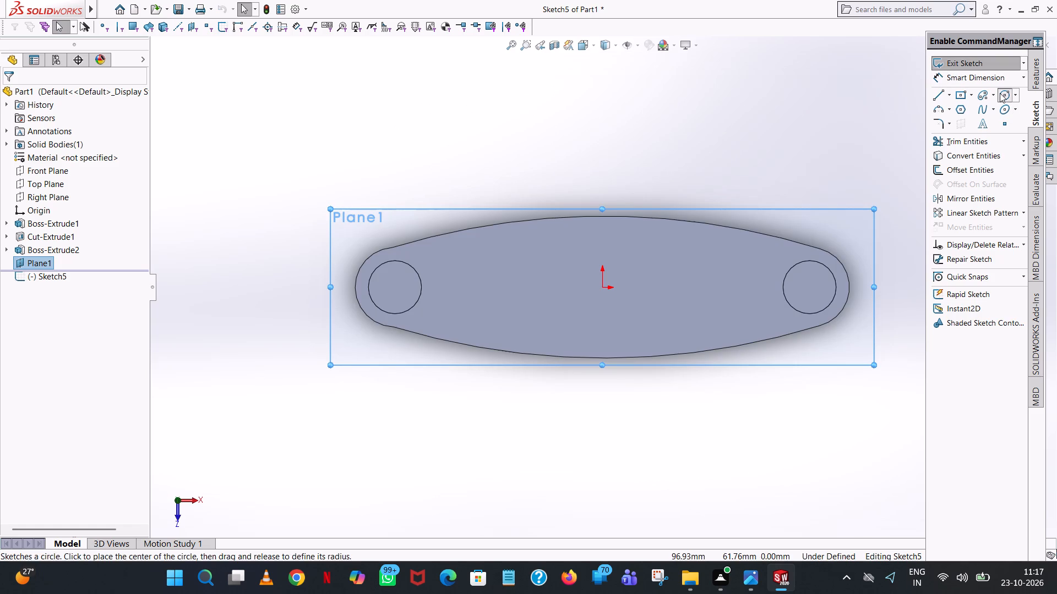
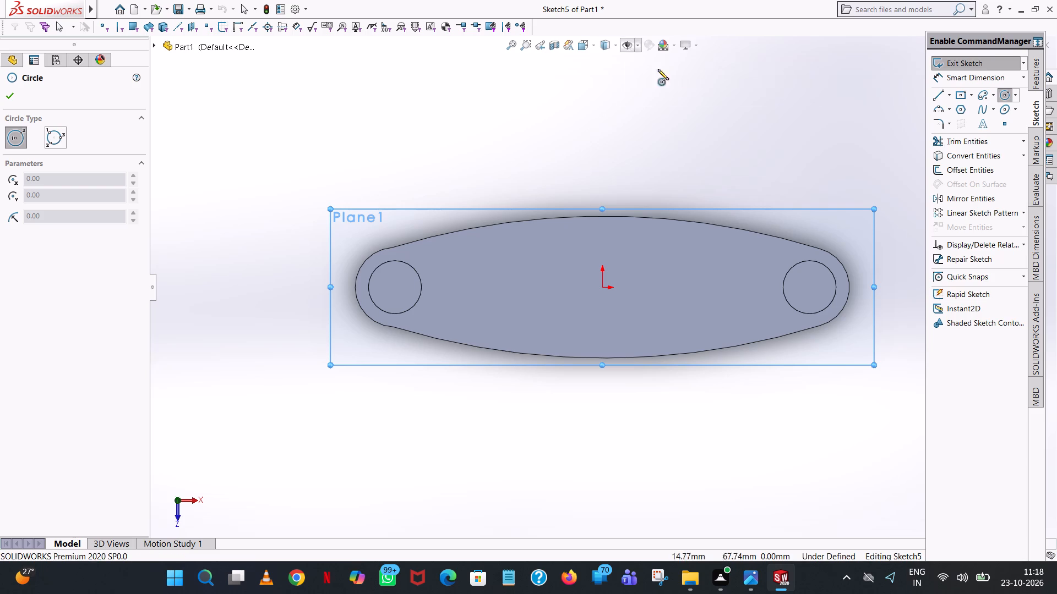
# Sketch a circle of radius 10 mm centred on the origin and dimension its diameter at 20 mm.
pyautogui.click(603, 287)
pyautogui.click(627, 259)
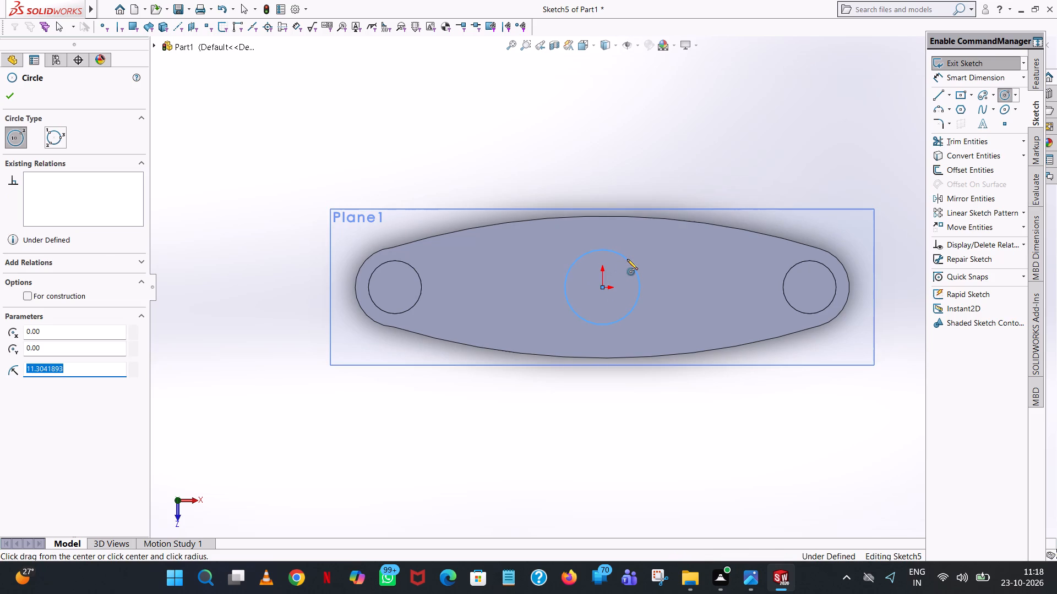
pyautogui.write('10')
pyautogui.press('Return')
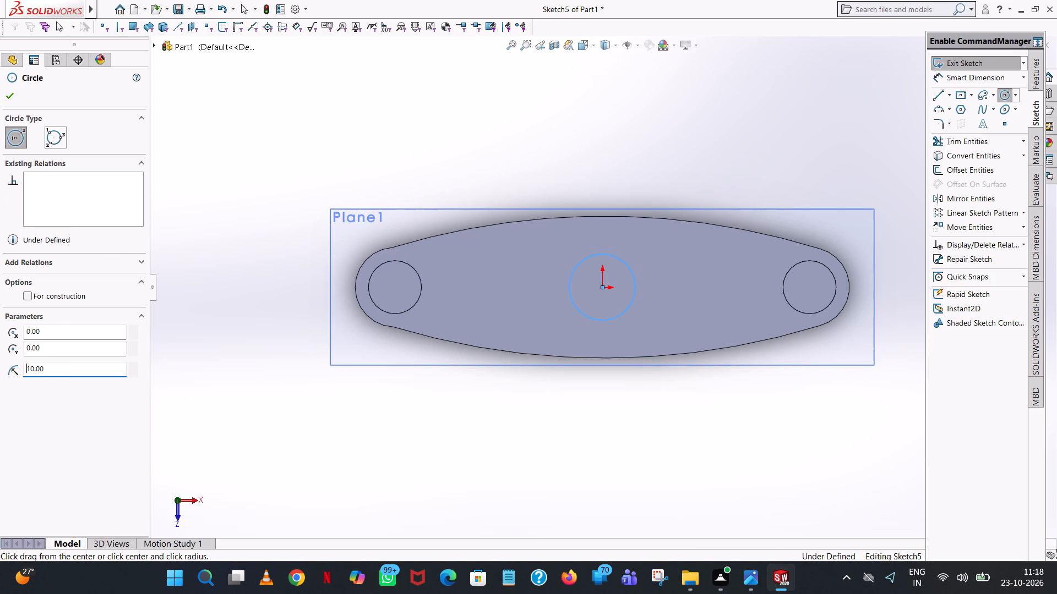
pyautogui.click(6, 91)
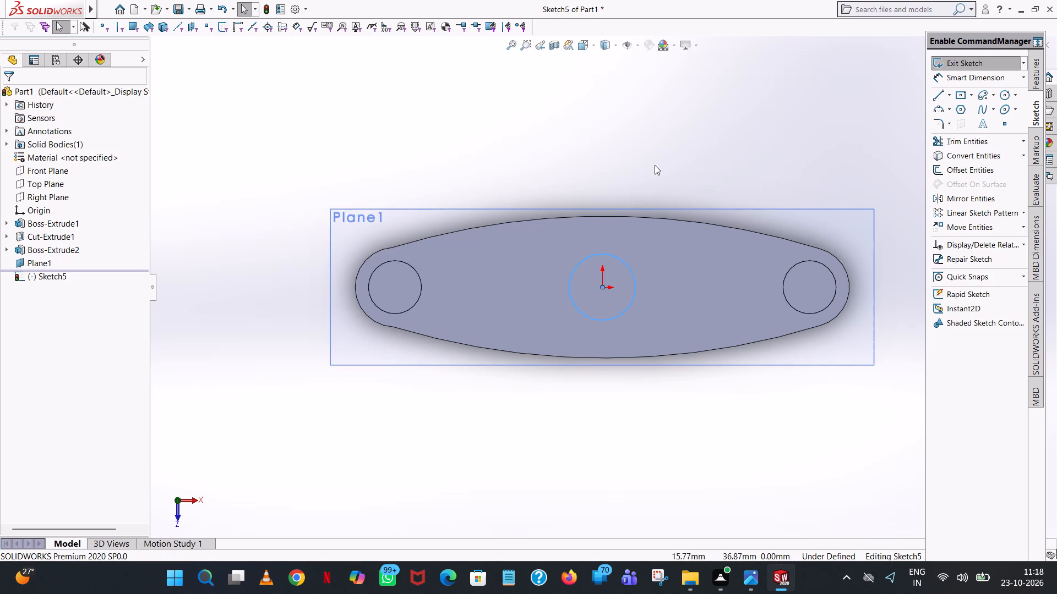
pyautogui.click(655, 165)
pyautogui.click(962, 78)
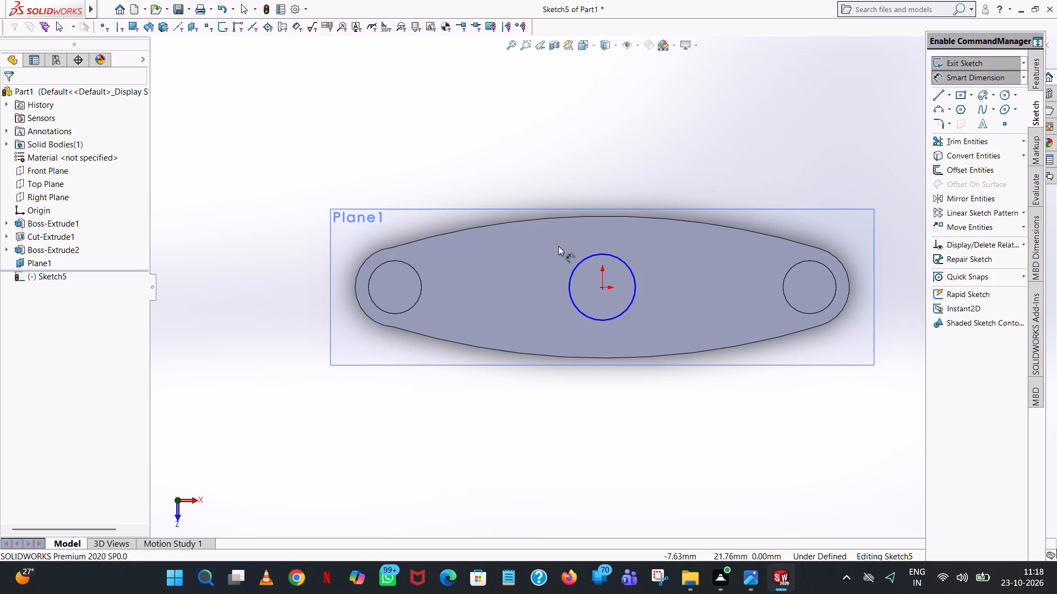
pyautogui.click(570, 282)
pyautogui.click(481, 408)
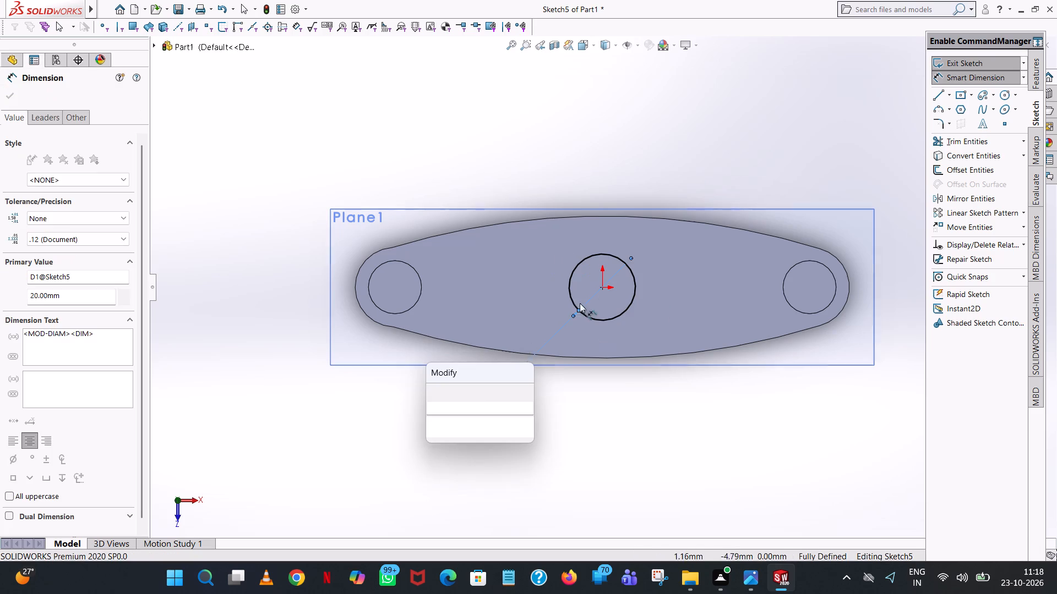
pyautogui.click(436, 396)
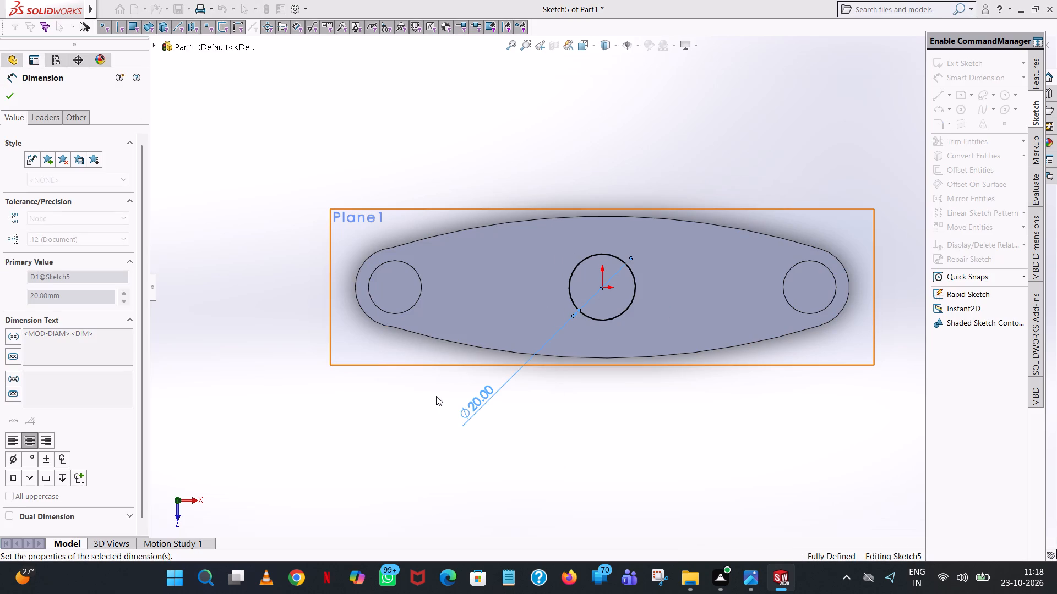
pyautogui.click(604, 409)
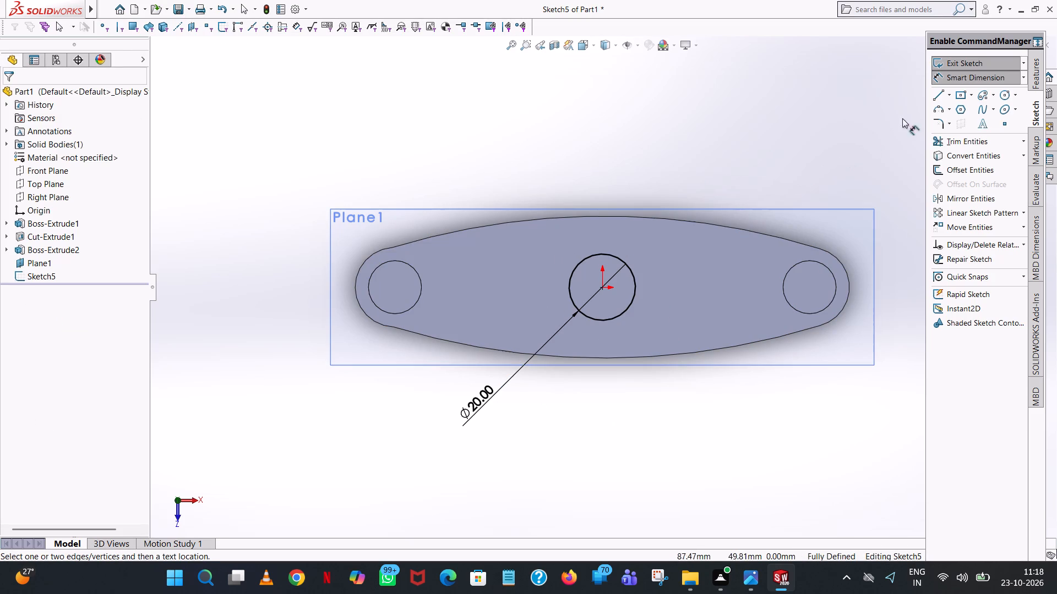
# Extrude the 20 mm circle 28 mm upward from the offset plane, with a blind end condition and merged result.
pyautogui.click(1045, 82)
pyautogui.click(1041, 79)
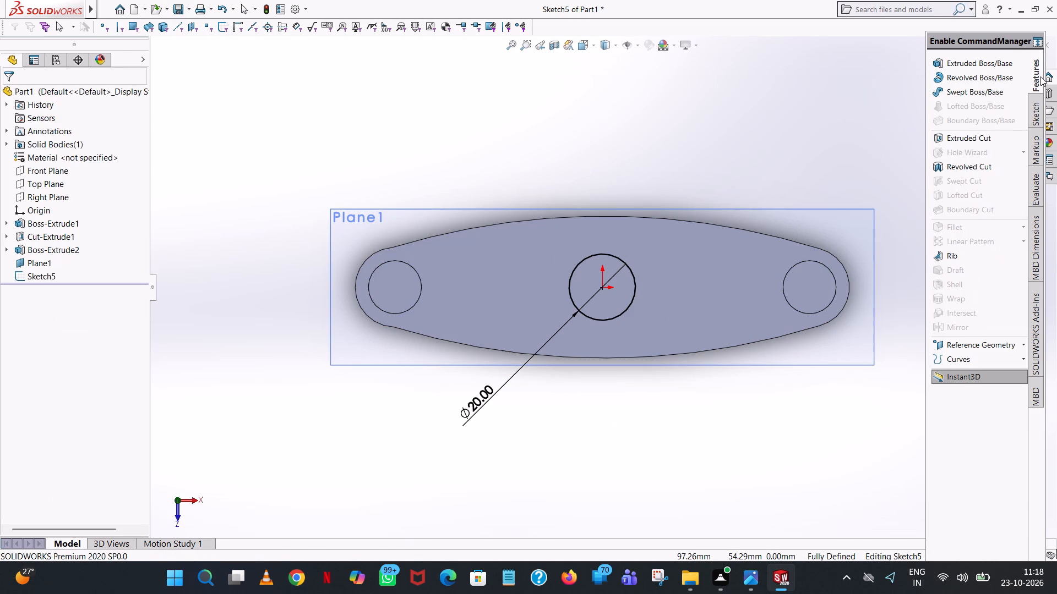
pyautogui.click(994, 64)
pyautogui.moveTo(691, 417); pyautogui.dragTo(715, 131, button='middle')
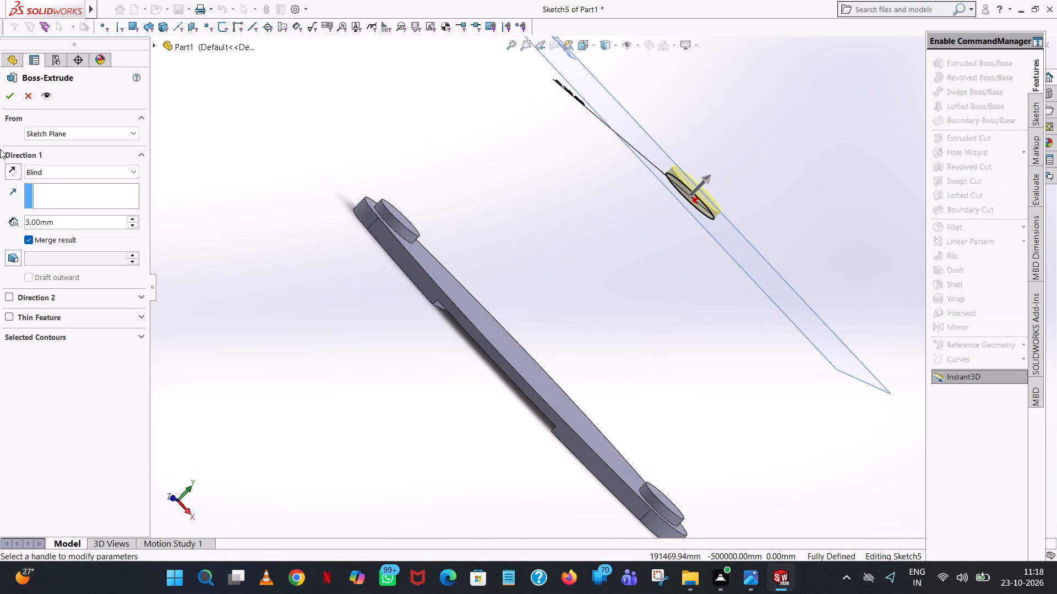
pyautogui.click(63, 214)
pyautogui.moveTo(63, 213); pyautogui.dragTo(62, 221)
pyautogui.doubleClick(61, 224)
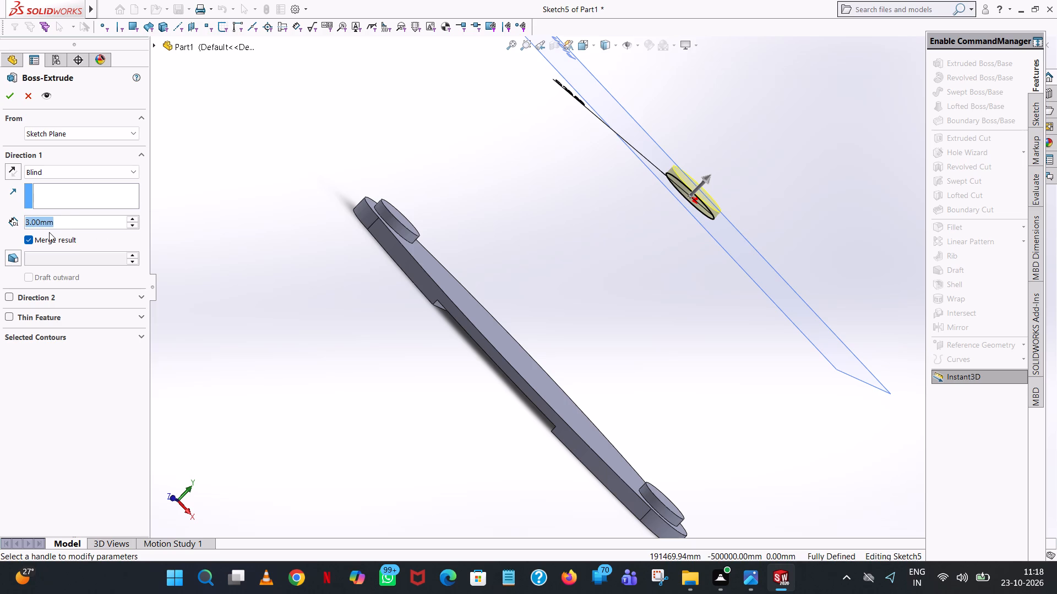
pyautogui.write('28')
pyautogui.press('Return')
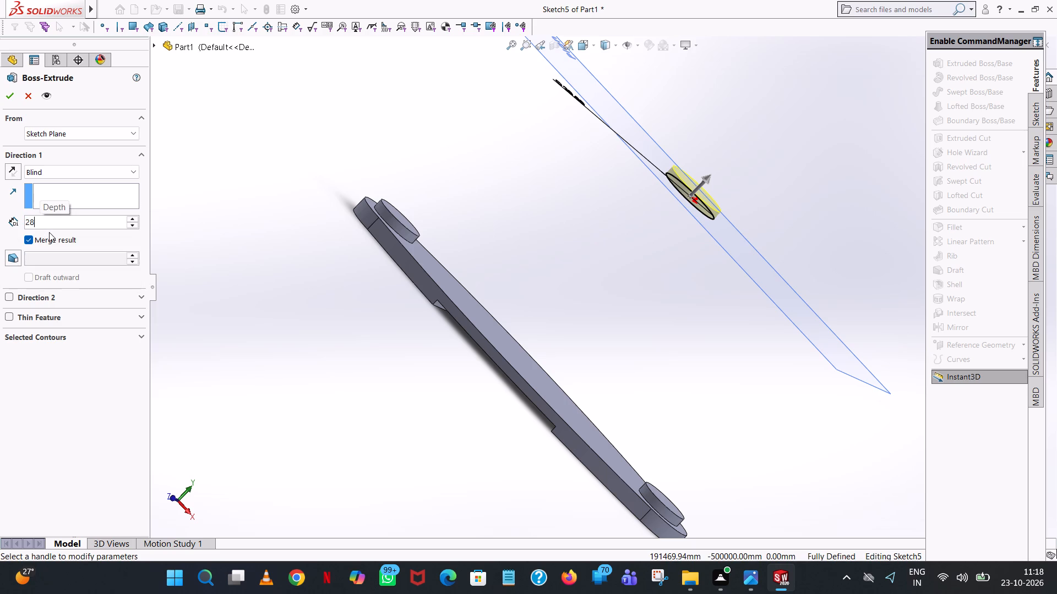
pyautogui.click(13, 94)
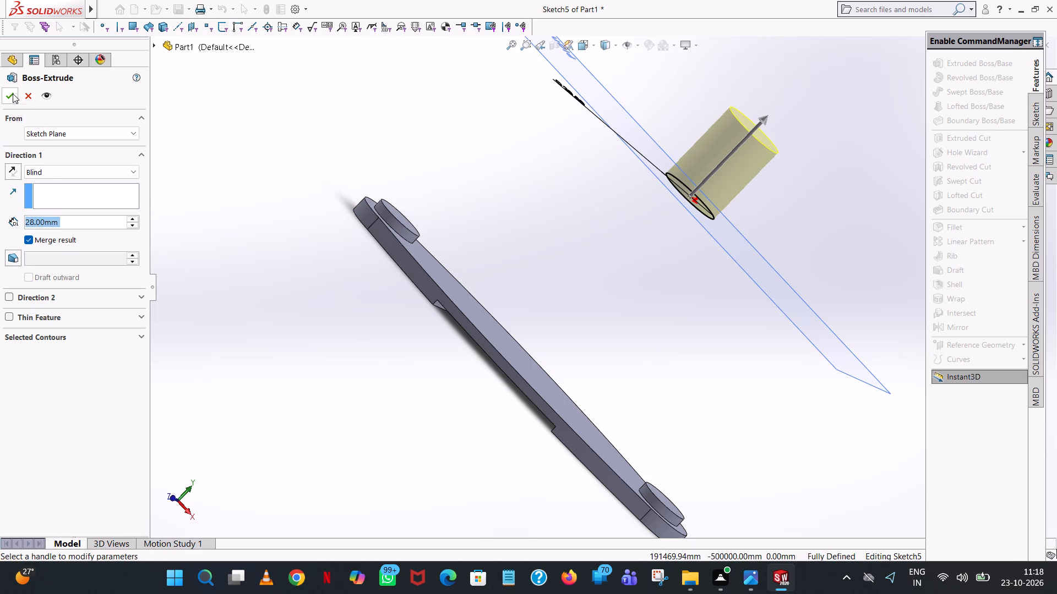
pyautogui.click(648, 272)
# Hide the offset reference plane Plane1 beneath the new cylinder.
pyautogui.scroll(8, 650, 271)
pyautogui.moveTo(665, 261); pyautogui.dragTo(719, 389, button='middle')
pyautogui.scroll(1, 803, 479)
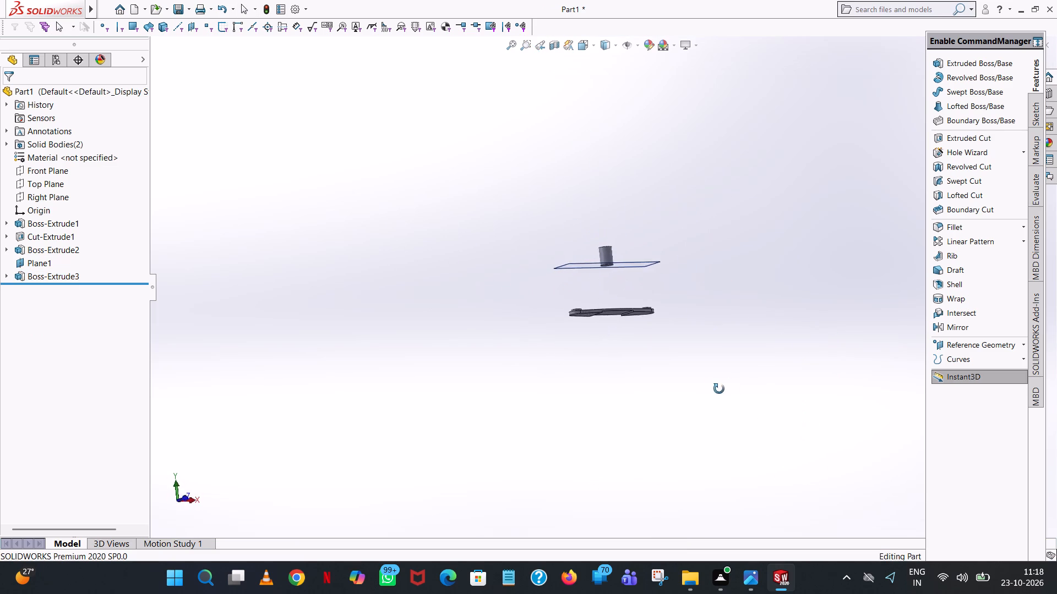
pyautogui.moveTo(719, 389); pyautogui.dragTo(694, 410, button='middle')
pyautogui.scroll(-6, 668, 315)
pyautogui.scroll(5, 669, 315)
pyautogui.moveTo(671, 313); pyautogui.dragTo(671, 312, button='middle')
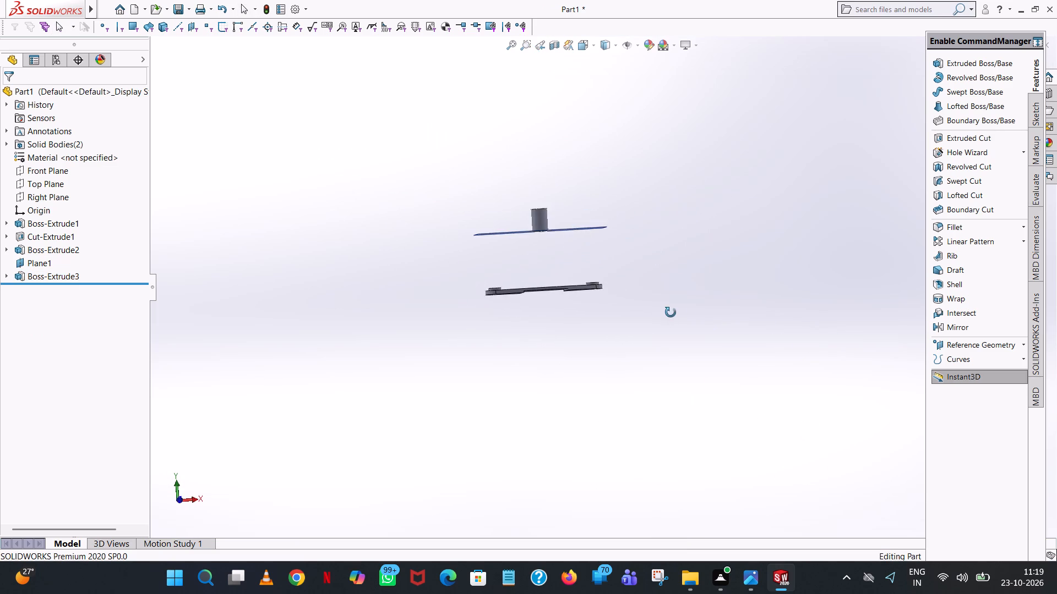
pyautogui.moveTo(671, 312); pyautogui.dragTo(639, 320, button='middle')
pyautogui.scroll(1, 640, 318)
pyautogui.scroll(-5, 591, 279)
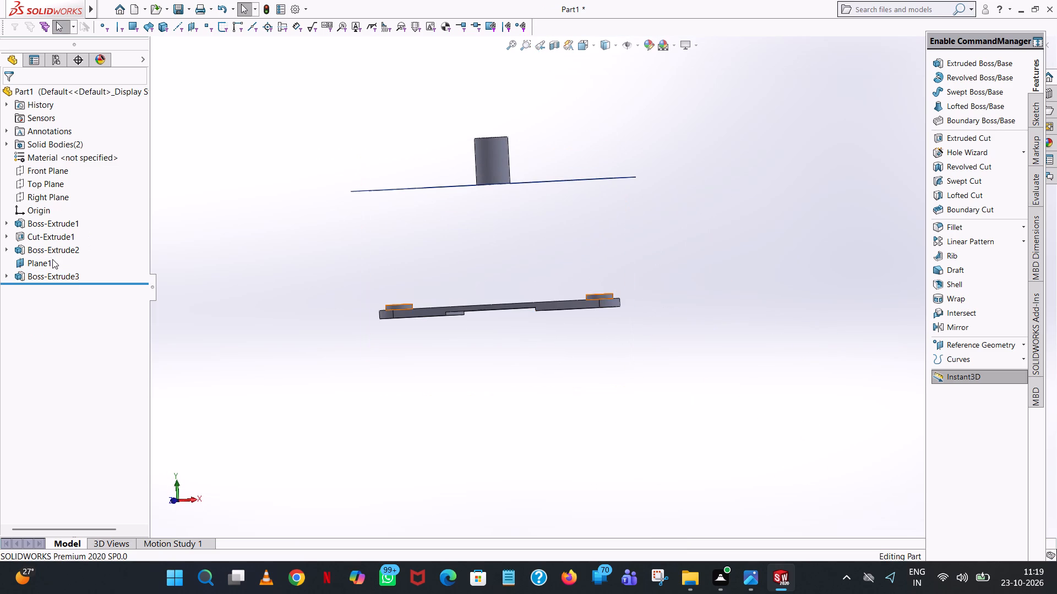
pyautogui.click(46, 263)
pyautogui.click(73, 246)
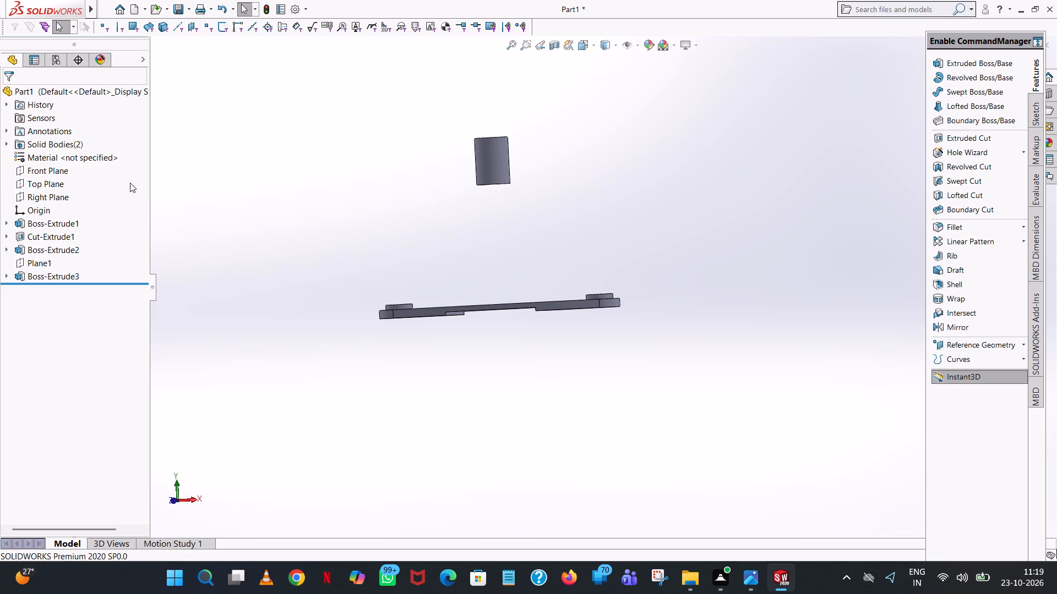
# Open a new sketch on the Front Plane and orient the model to the front view.
pyautogui.click(60, 173)
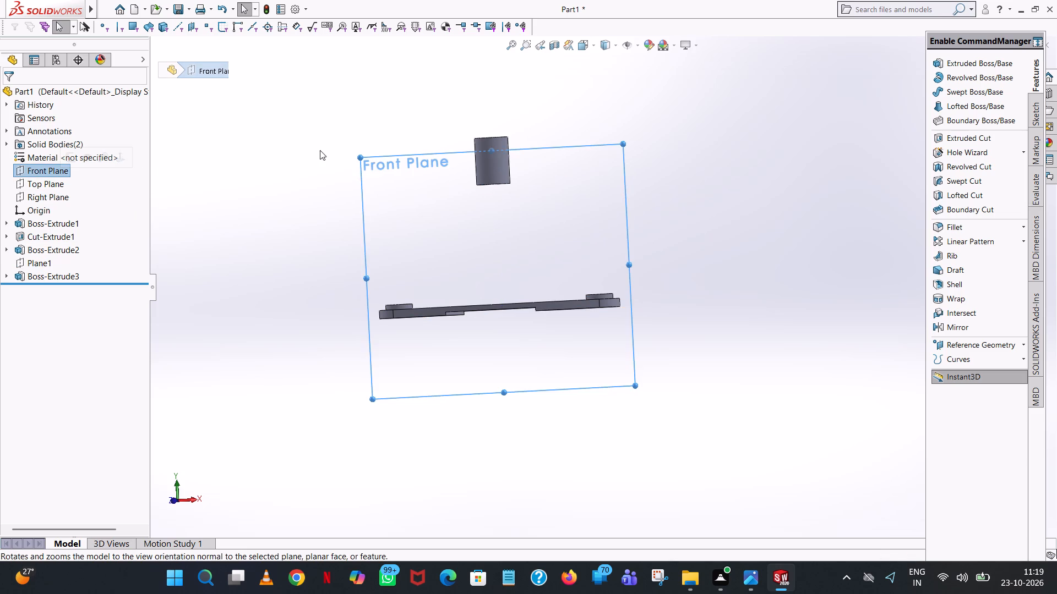
pyautogui.moveTo(321, 157); pyautogui.dragTo(320, 292, button='middle')
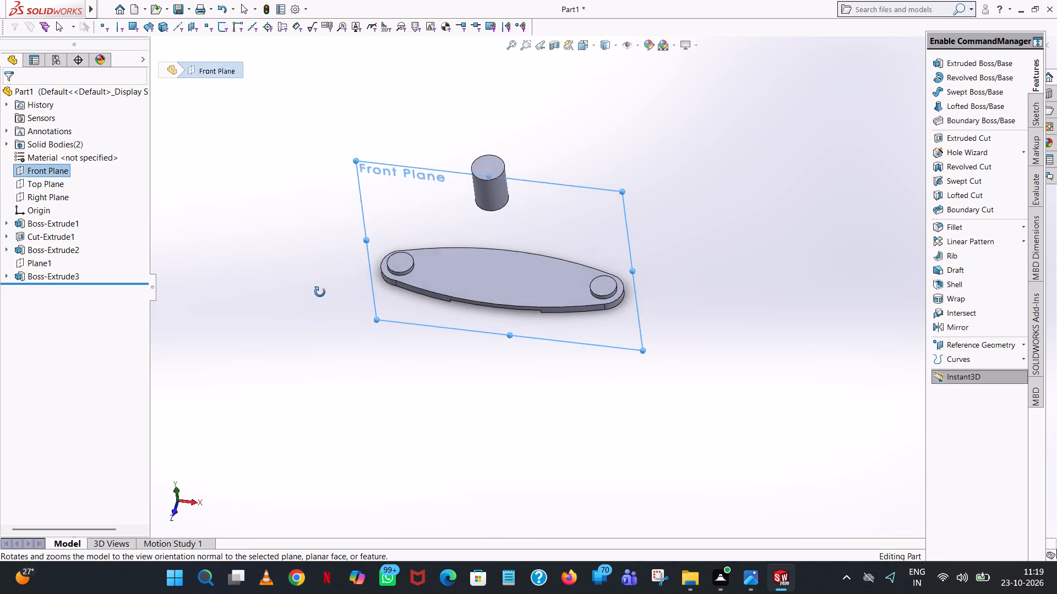
pyautogui.moveTo(320, 292); pyautogui.dragTo(366, 216, button='middle')
pyautogui.click(44, 172)
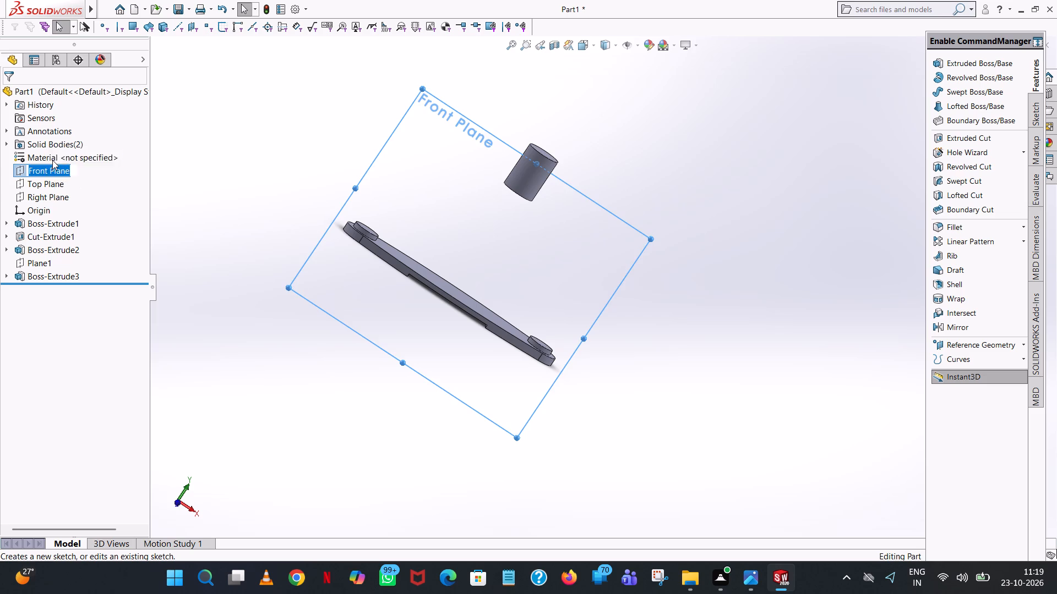
pyautogui.click(52, 160)
pyautogui.click(46, 169)
pyautogui.click(56, 155)
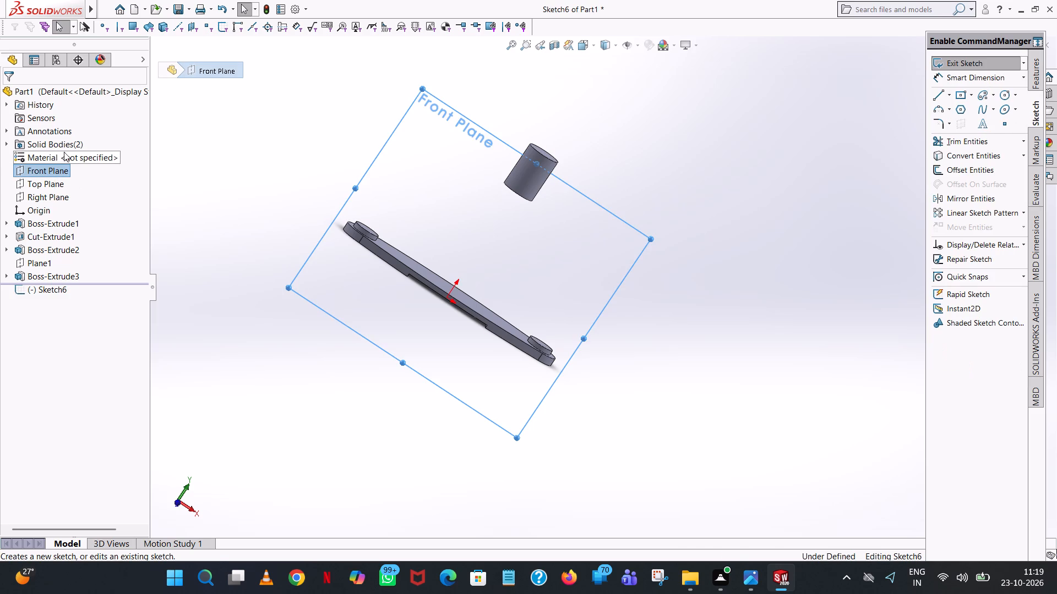
pyautogui.click(591, 43)
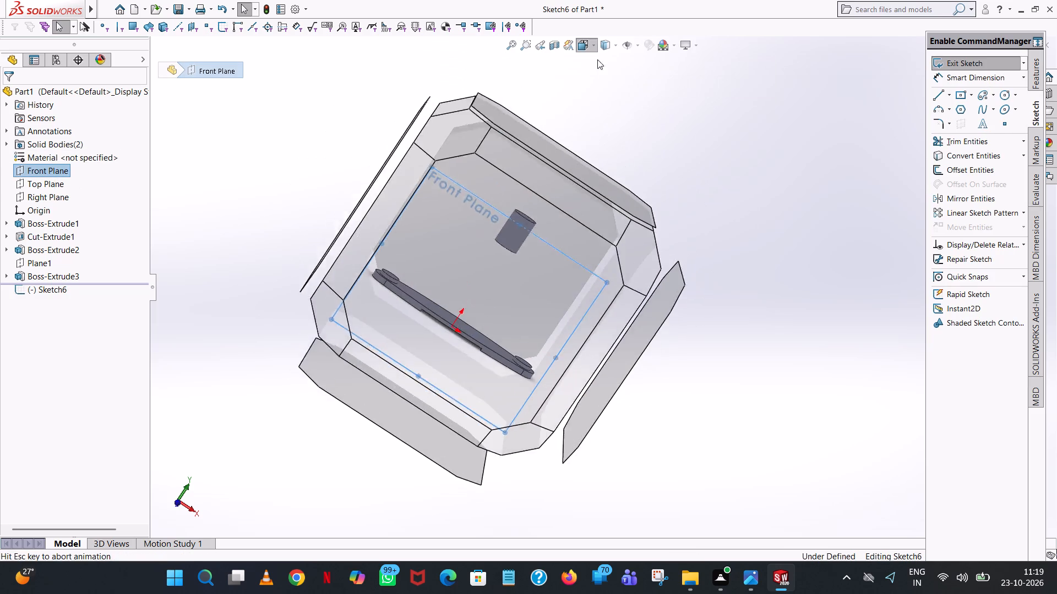
pyautogui.click(644, 109)
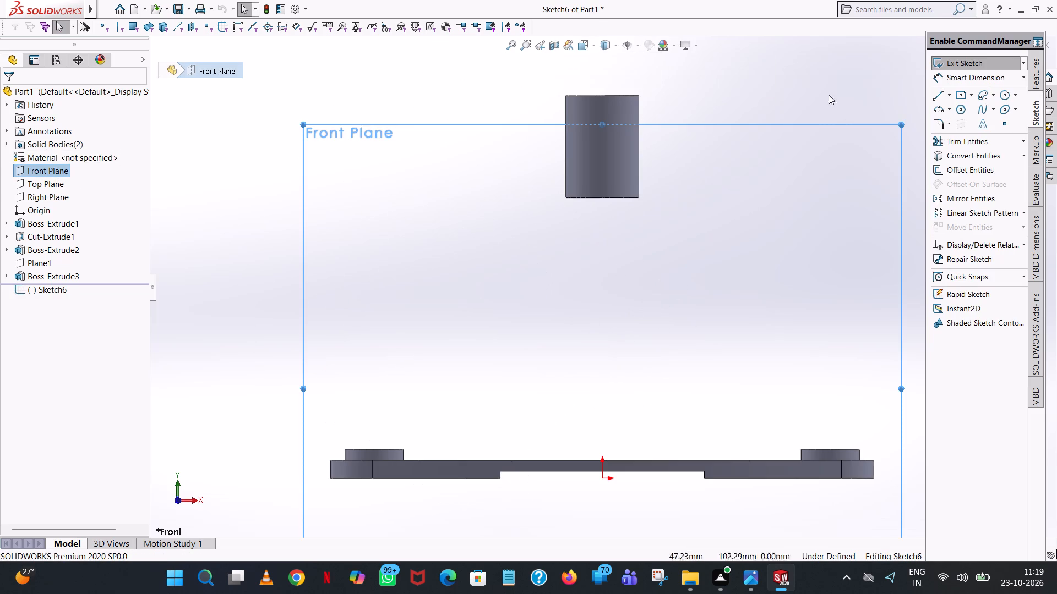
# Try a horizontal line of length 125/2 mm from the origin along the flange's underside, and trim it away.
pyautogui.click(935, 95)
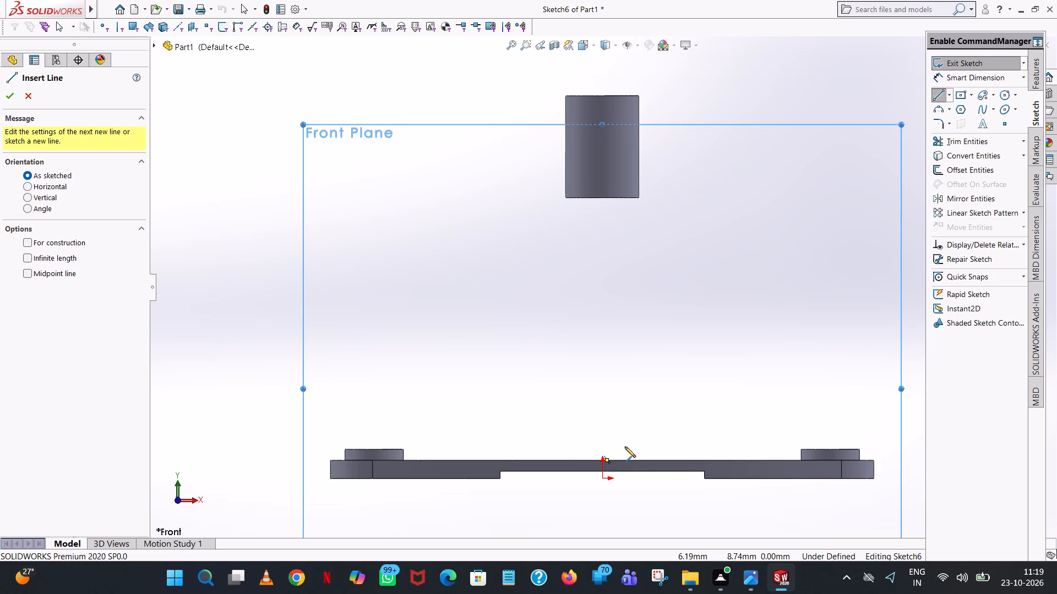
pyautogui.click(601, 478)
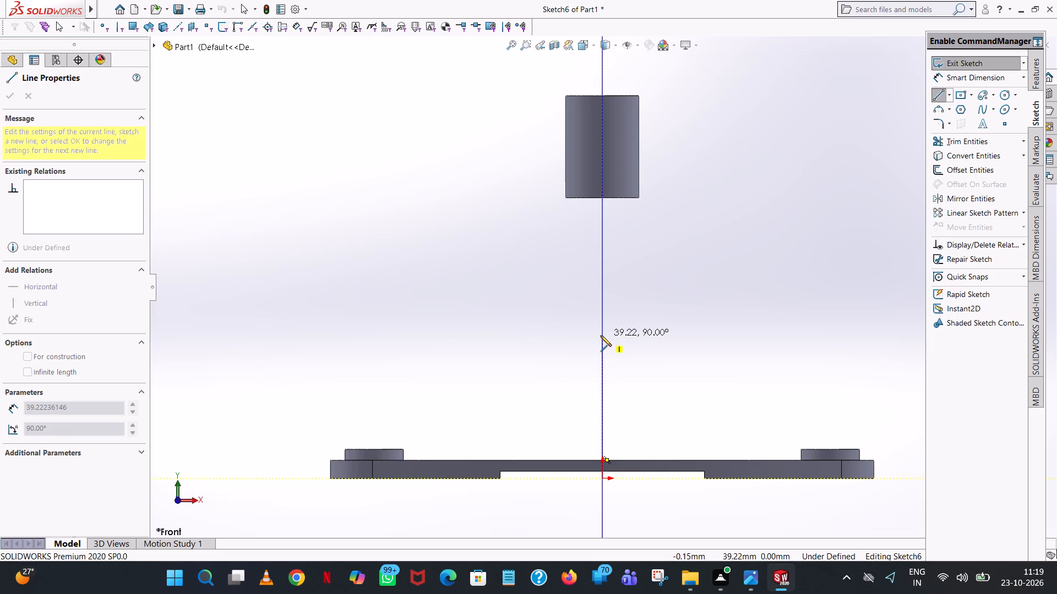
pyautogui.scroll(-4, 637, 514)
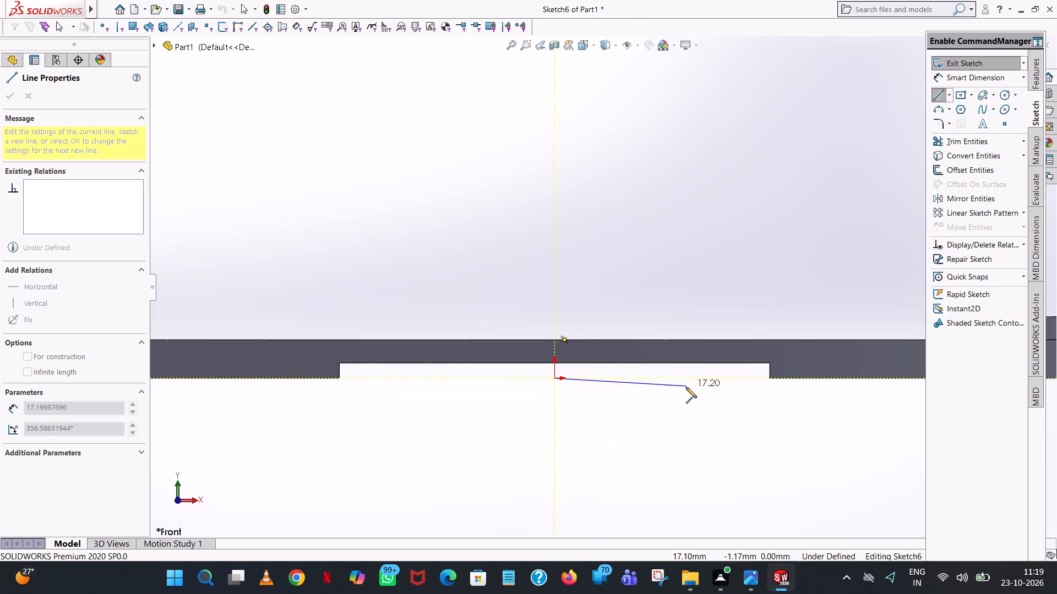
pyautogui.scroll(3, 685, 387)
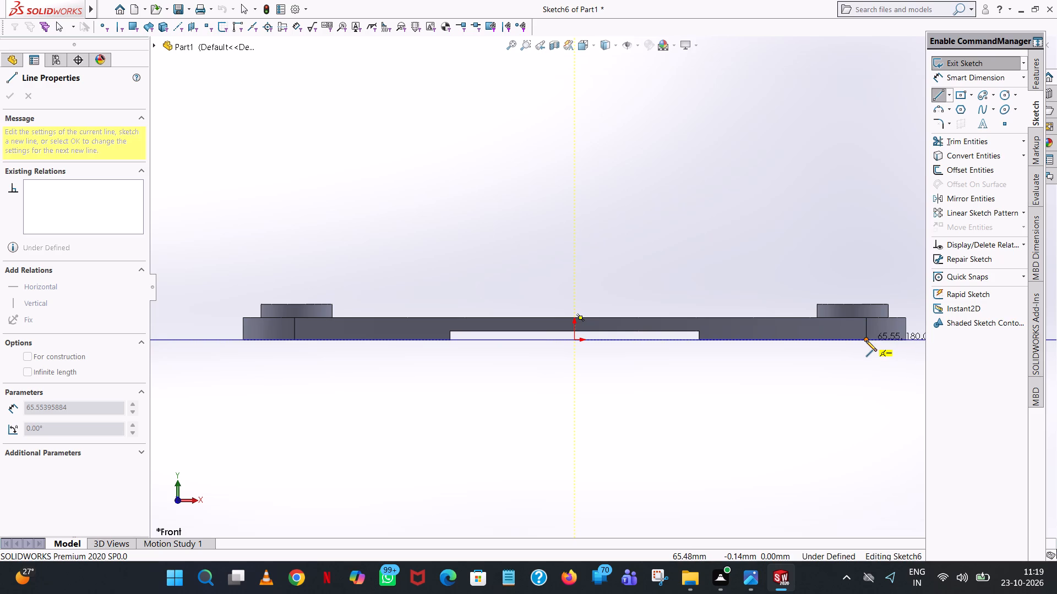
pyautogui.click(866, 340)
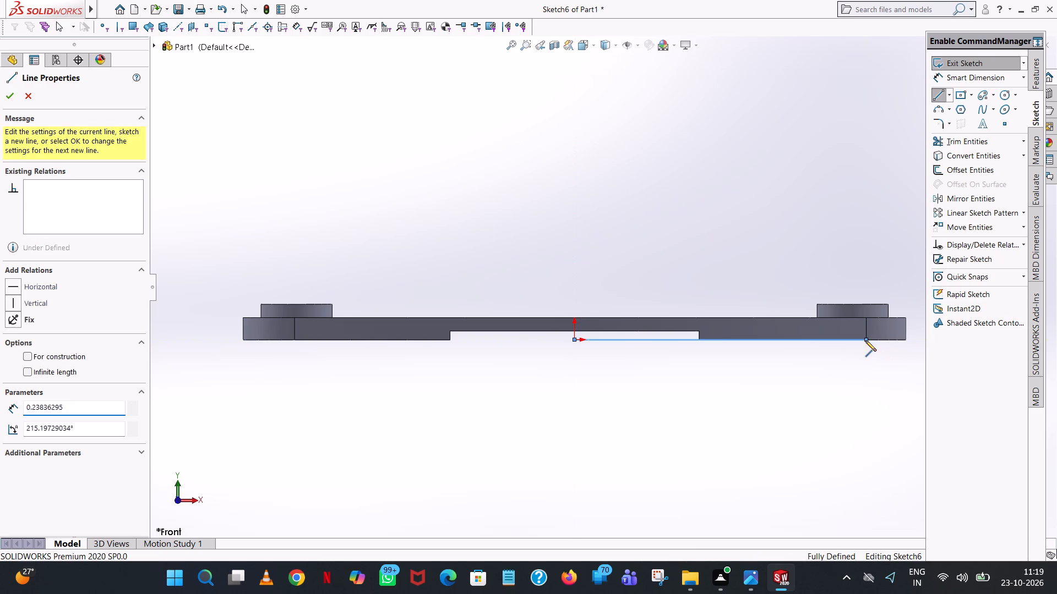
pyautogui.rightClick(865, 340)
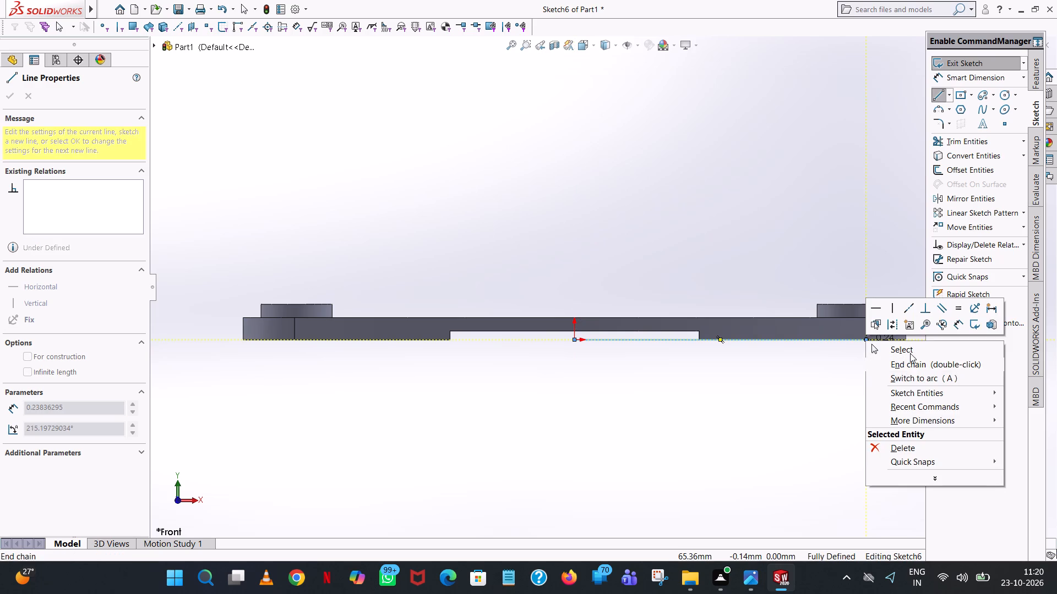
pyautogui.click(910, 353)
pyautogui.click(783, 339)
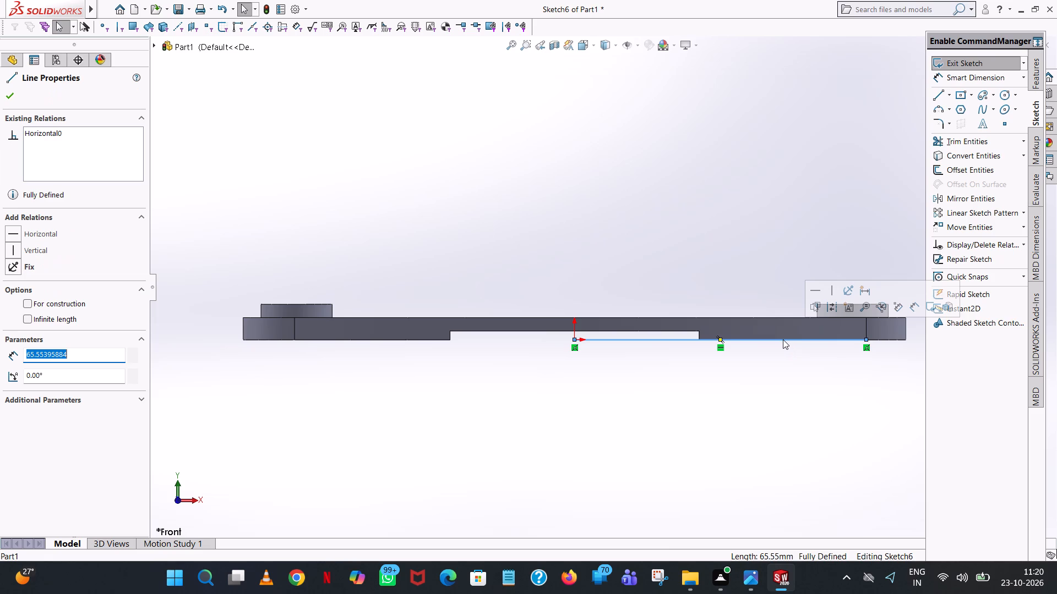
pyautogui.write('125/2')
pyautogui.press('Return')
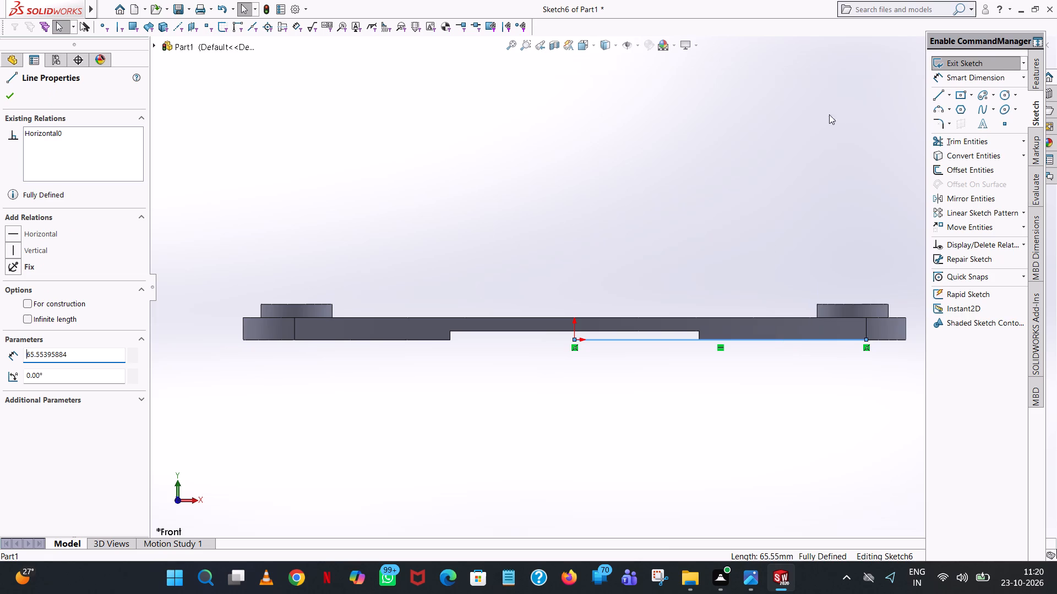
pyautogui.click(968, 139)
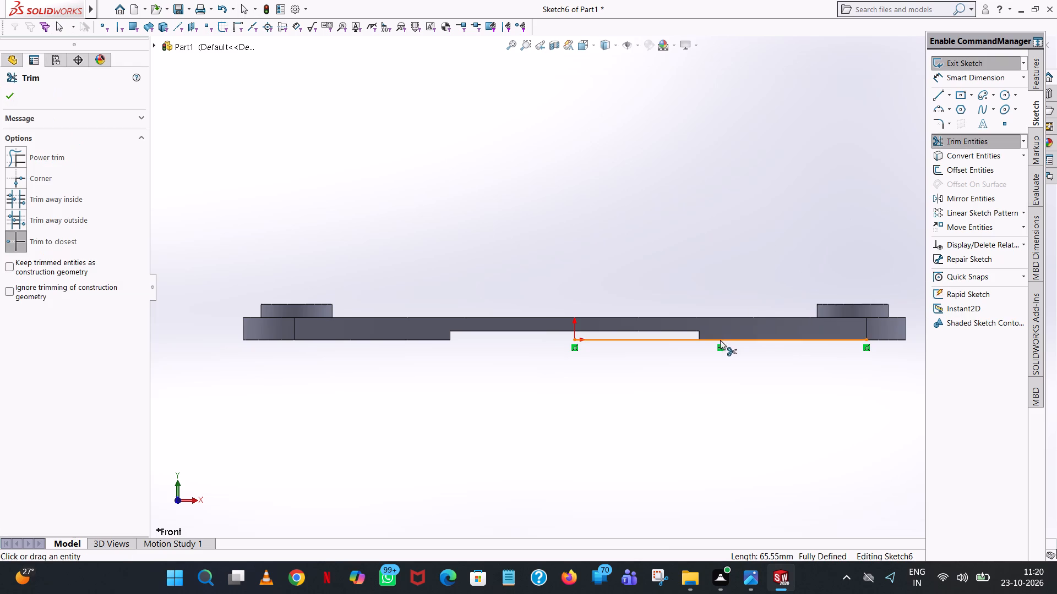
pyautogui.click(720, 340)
# Sketch a horizontal line from the origin along the flange's underside with a length of 125/2 mm.
pyautogui.click(939, 85)
pyautogui.click(940, 88)
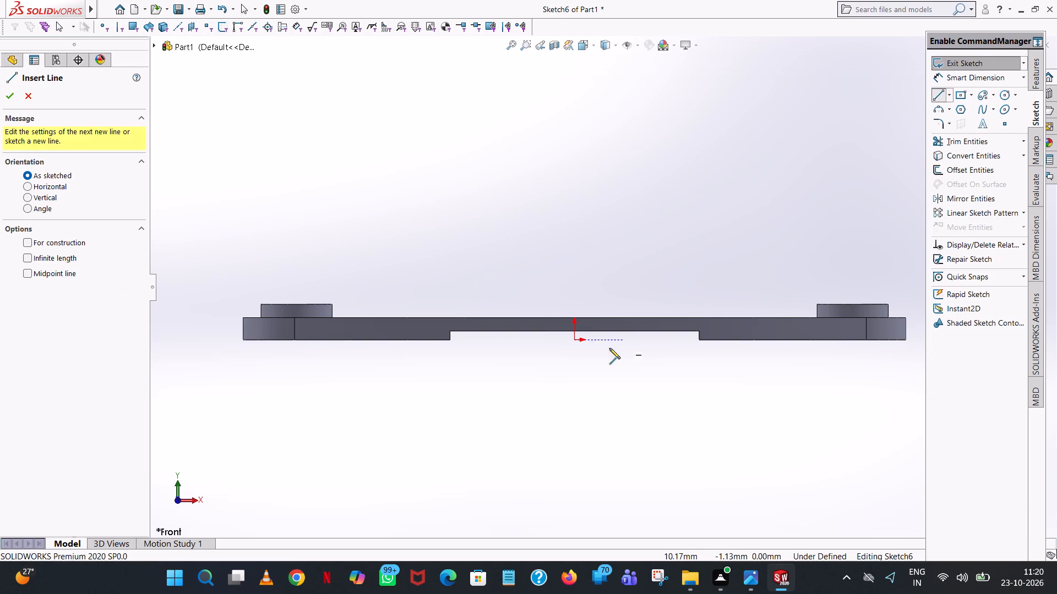
pyautogui.click(576, 340)
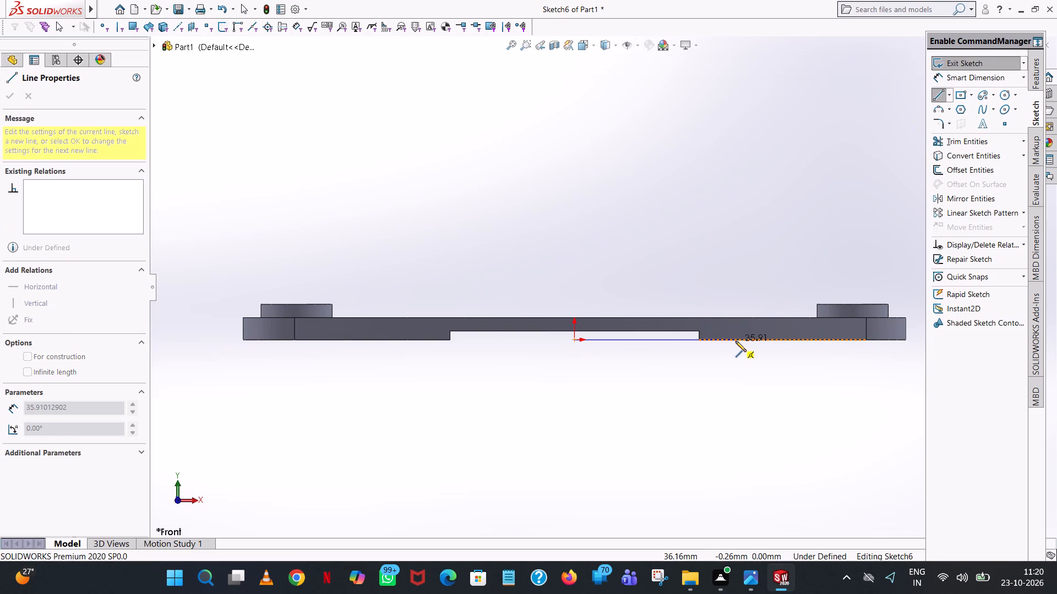
pyautogui.click(736, 340)
pyautogui.write('125')
pyautogui.write('/2')
pyautogui.press('Return')
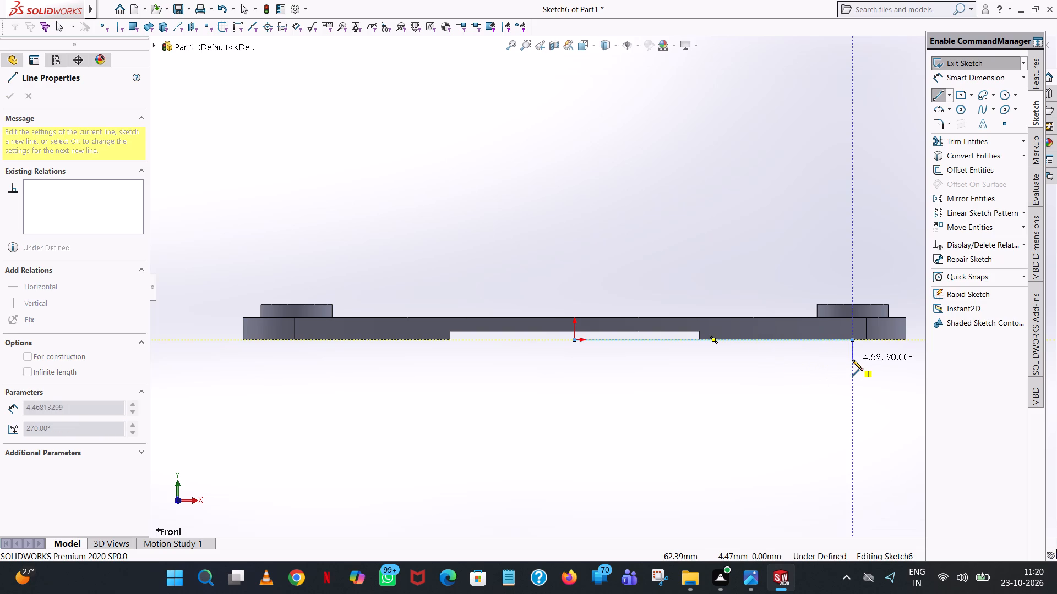
pyautogui.scroll(-2, 852, 360)
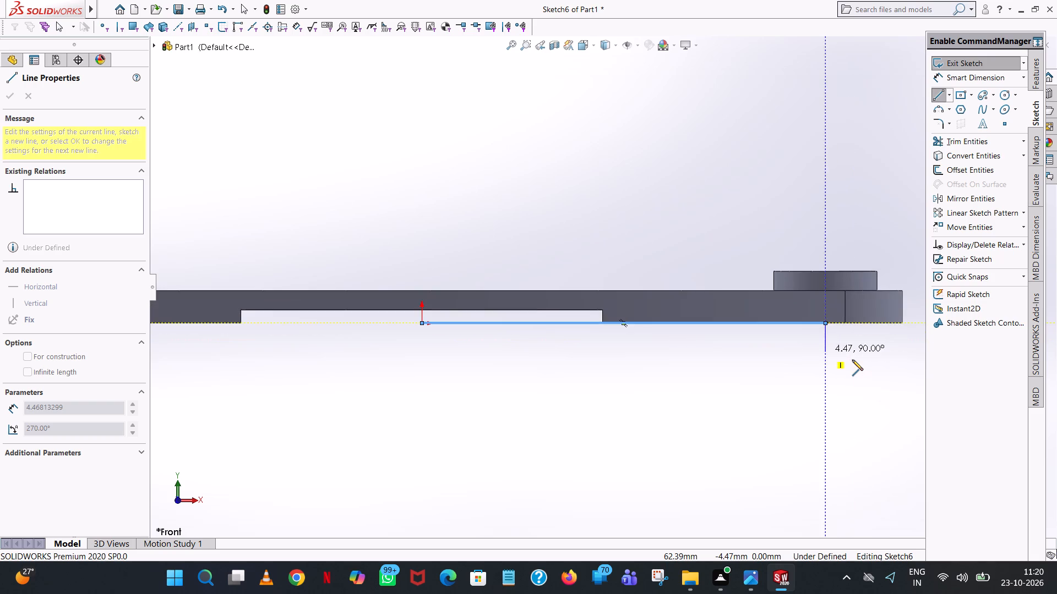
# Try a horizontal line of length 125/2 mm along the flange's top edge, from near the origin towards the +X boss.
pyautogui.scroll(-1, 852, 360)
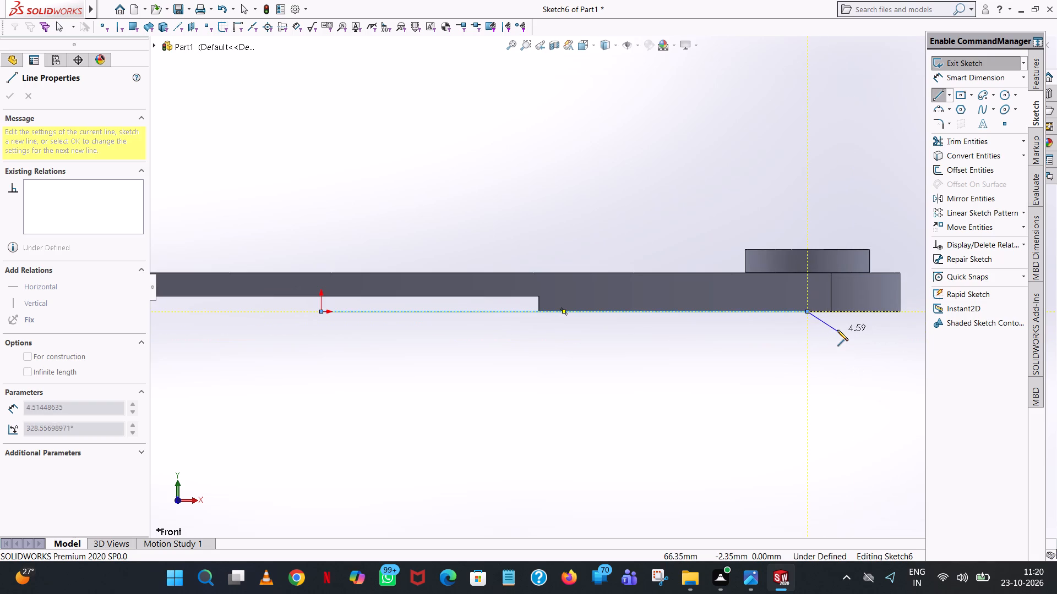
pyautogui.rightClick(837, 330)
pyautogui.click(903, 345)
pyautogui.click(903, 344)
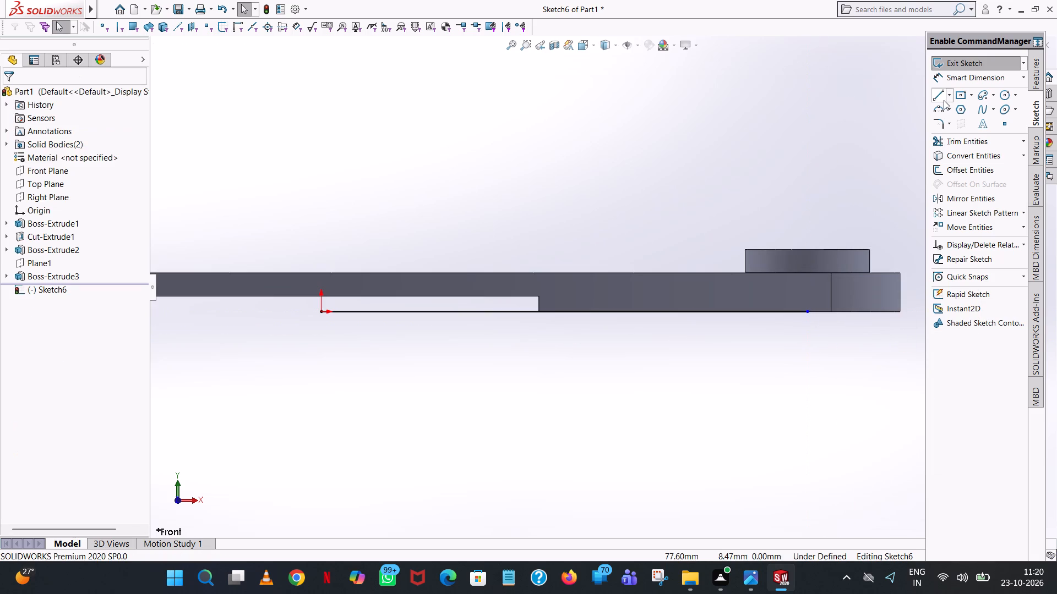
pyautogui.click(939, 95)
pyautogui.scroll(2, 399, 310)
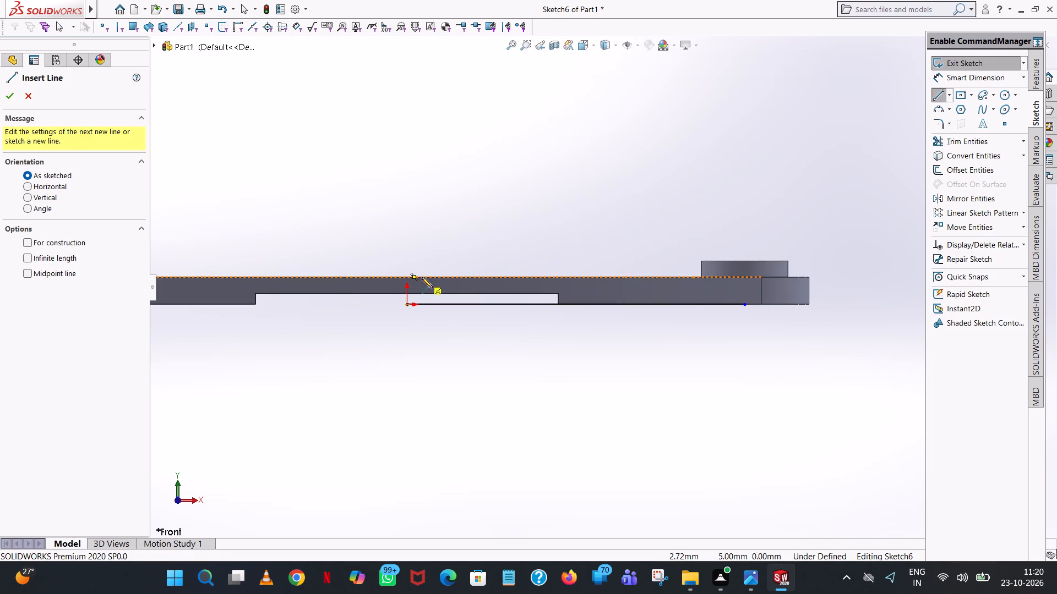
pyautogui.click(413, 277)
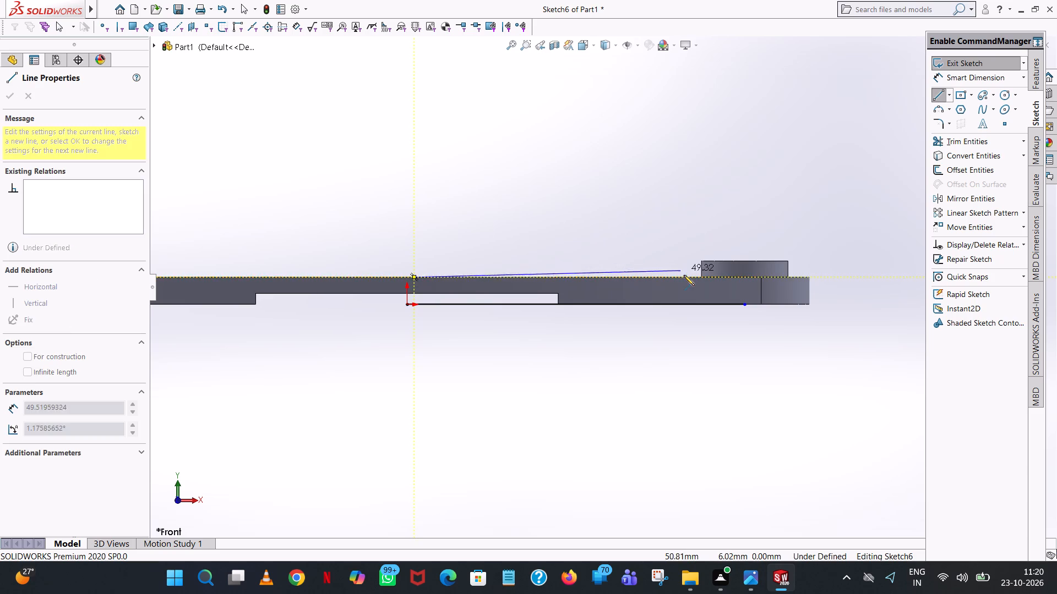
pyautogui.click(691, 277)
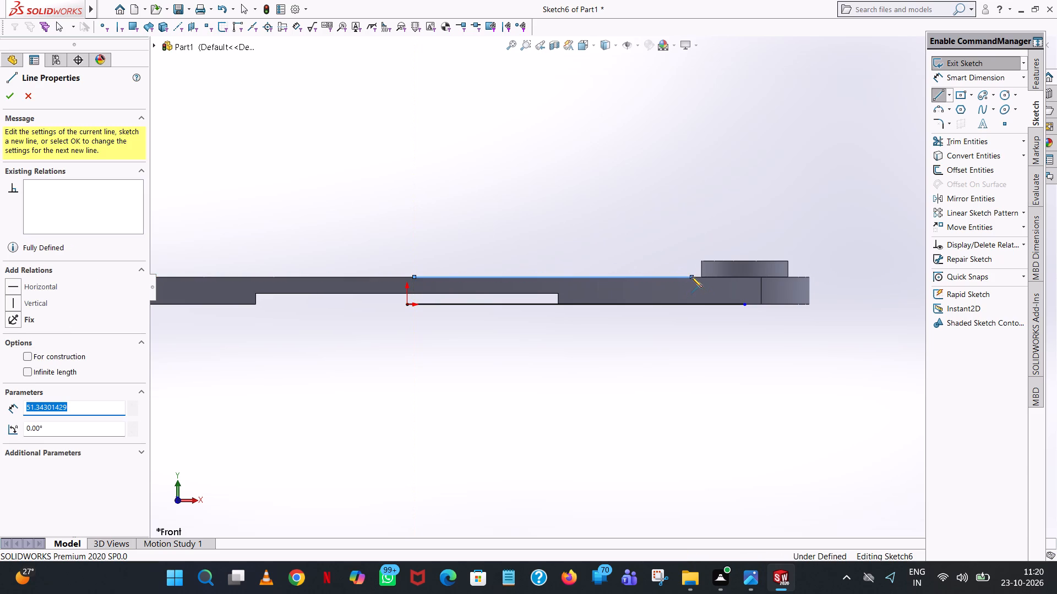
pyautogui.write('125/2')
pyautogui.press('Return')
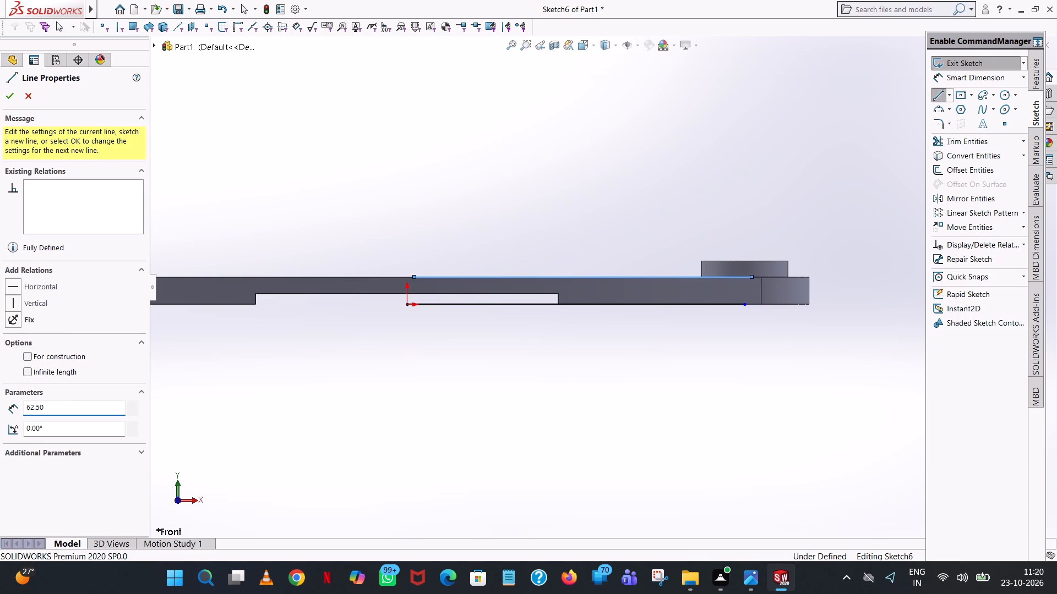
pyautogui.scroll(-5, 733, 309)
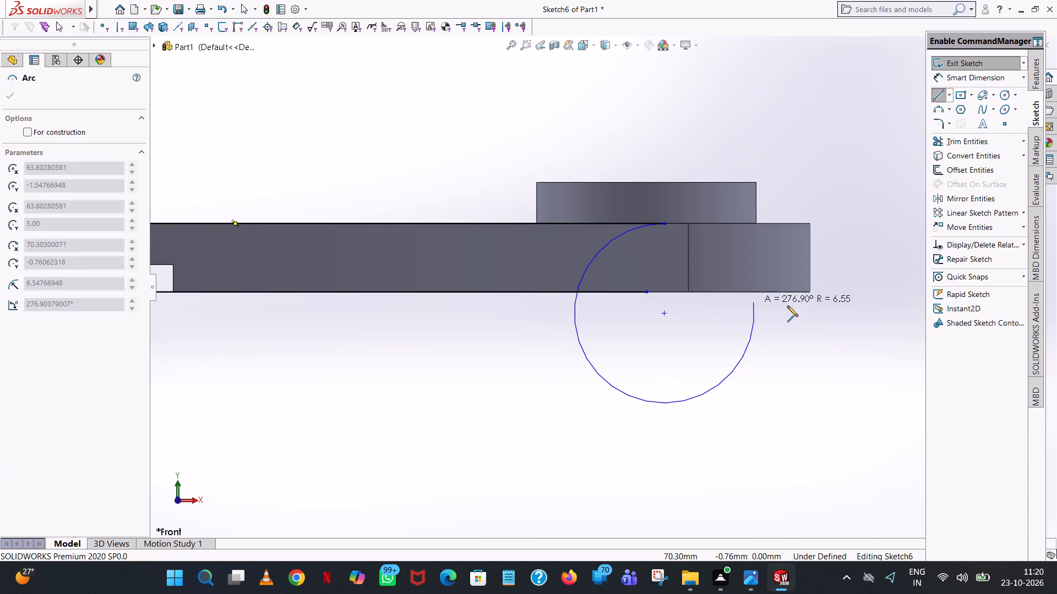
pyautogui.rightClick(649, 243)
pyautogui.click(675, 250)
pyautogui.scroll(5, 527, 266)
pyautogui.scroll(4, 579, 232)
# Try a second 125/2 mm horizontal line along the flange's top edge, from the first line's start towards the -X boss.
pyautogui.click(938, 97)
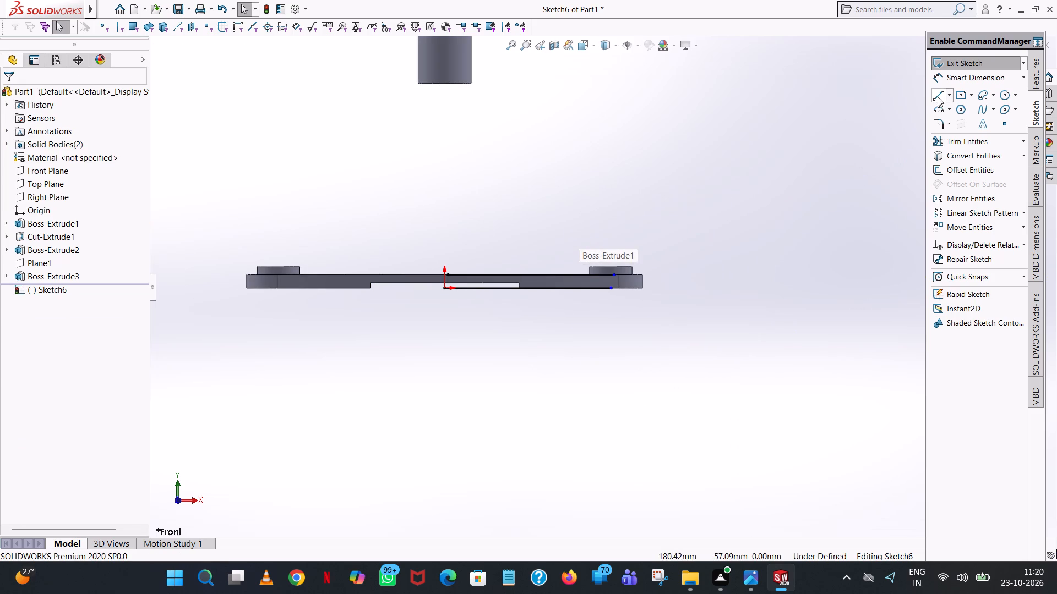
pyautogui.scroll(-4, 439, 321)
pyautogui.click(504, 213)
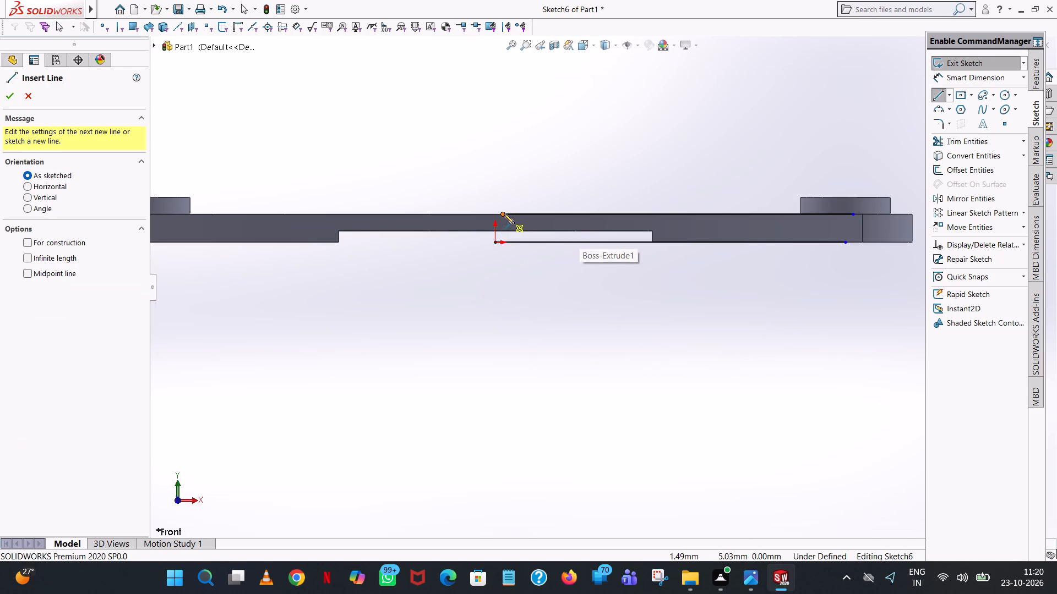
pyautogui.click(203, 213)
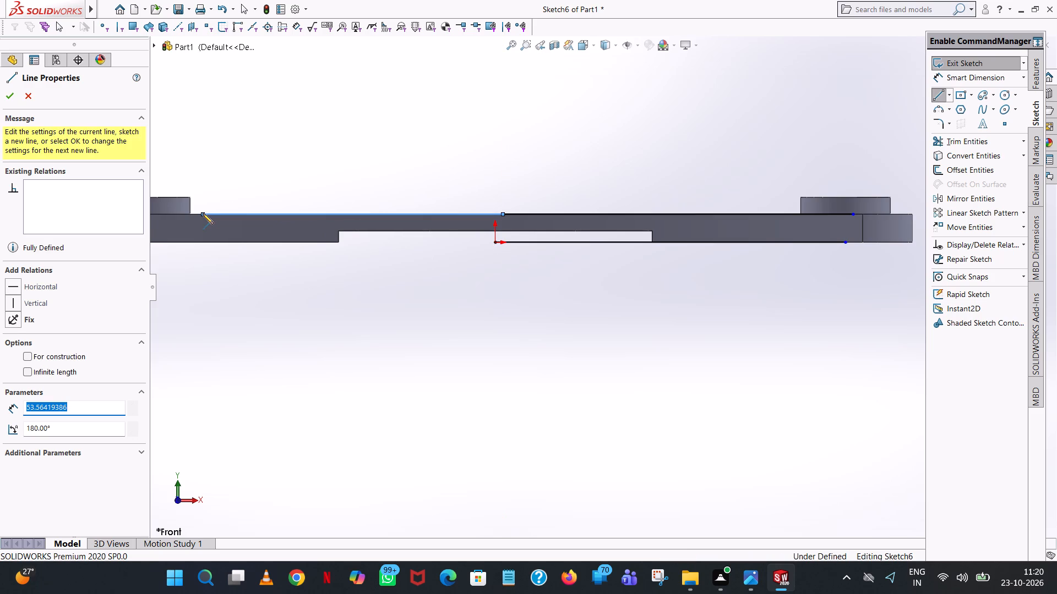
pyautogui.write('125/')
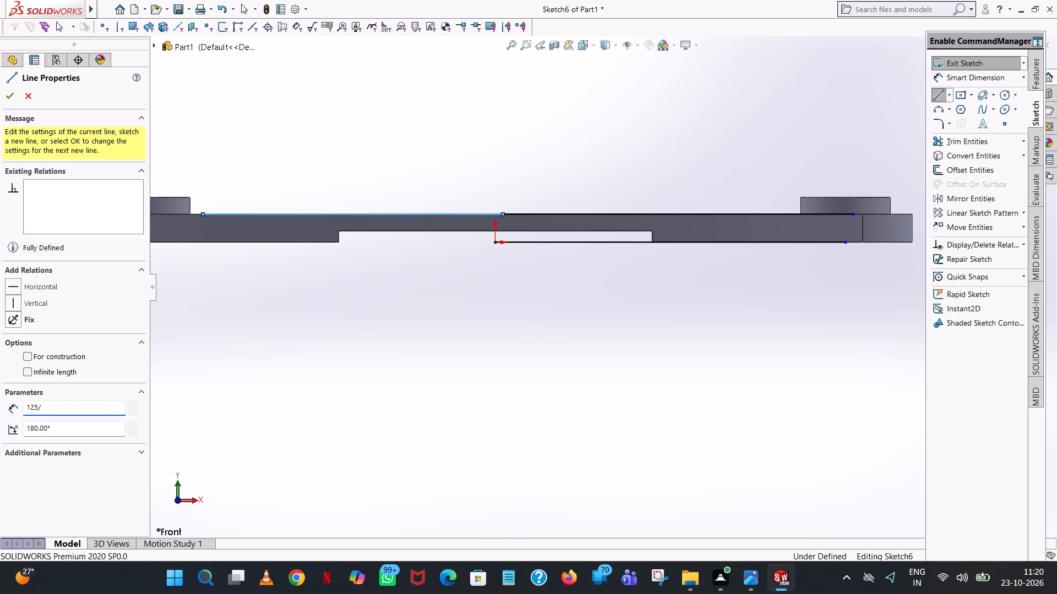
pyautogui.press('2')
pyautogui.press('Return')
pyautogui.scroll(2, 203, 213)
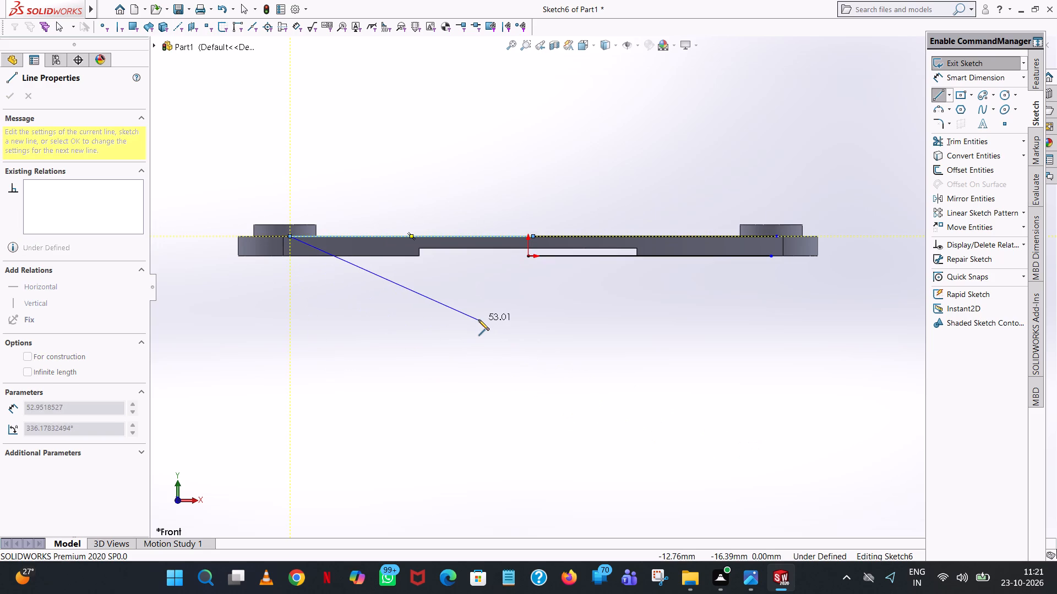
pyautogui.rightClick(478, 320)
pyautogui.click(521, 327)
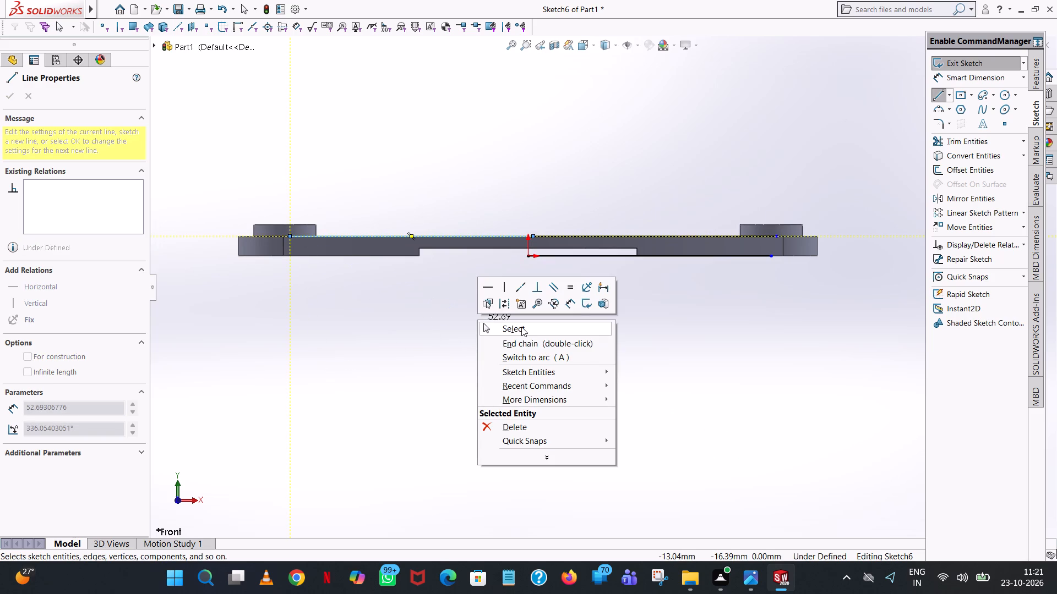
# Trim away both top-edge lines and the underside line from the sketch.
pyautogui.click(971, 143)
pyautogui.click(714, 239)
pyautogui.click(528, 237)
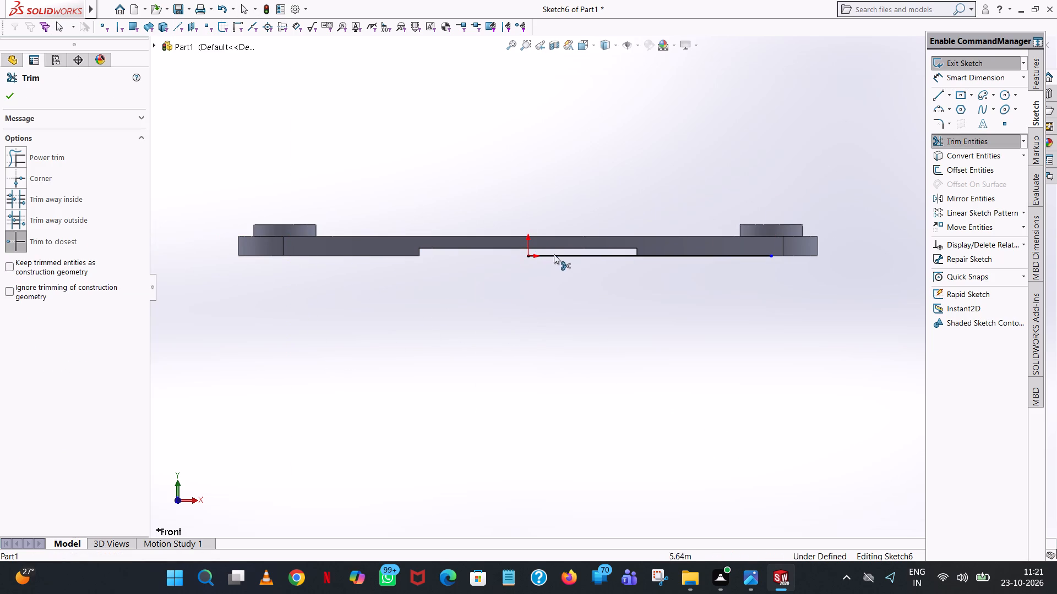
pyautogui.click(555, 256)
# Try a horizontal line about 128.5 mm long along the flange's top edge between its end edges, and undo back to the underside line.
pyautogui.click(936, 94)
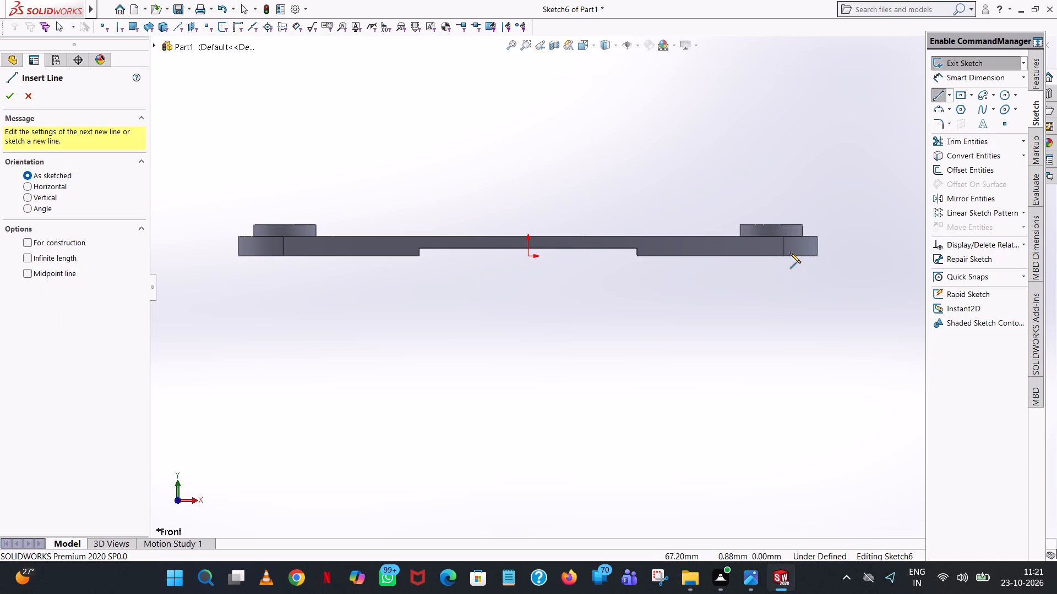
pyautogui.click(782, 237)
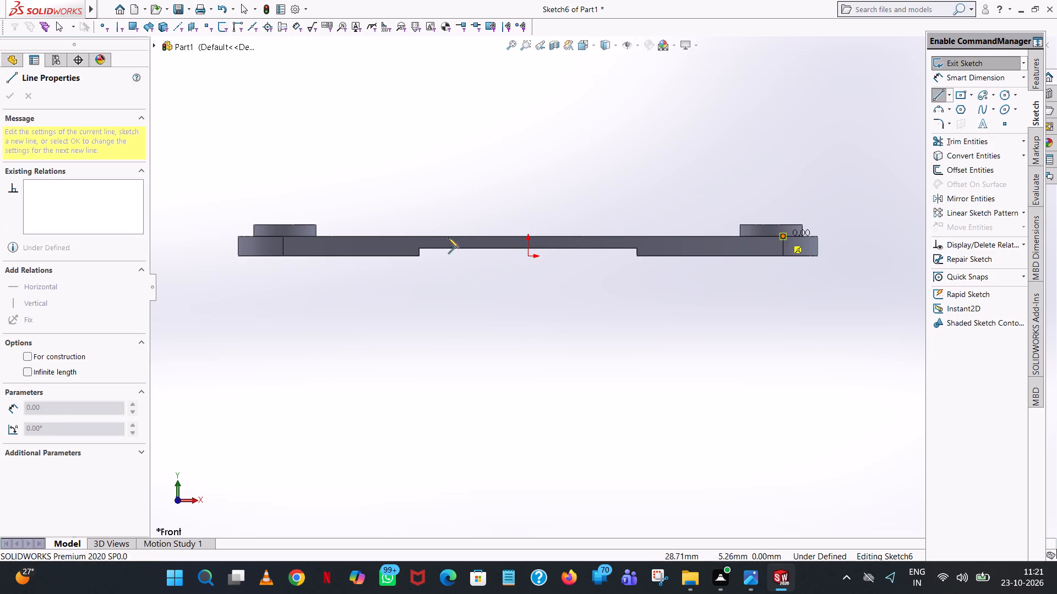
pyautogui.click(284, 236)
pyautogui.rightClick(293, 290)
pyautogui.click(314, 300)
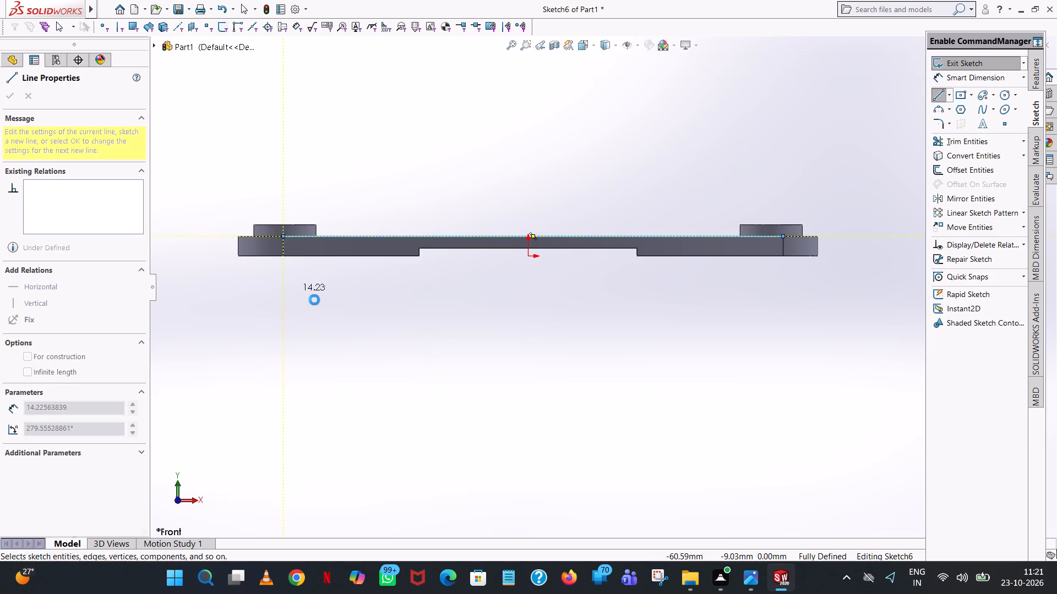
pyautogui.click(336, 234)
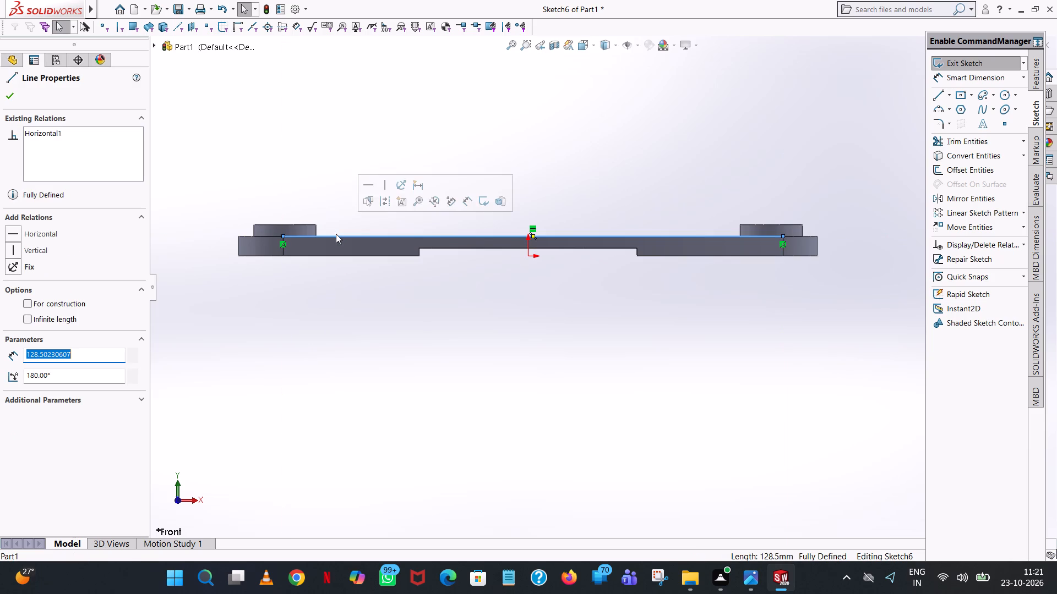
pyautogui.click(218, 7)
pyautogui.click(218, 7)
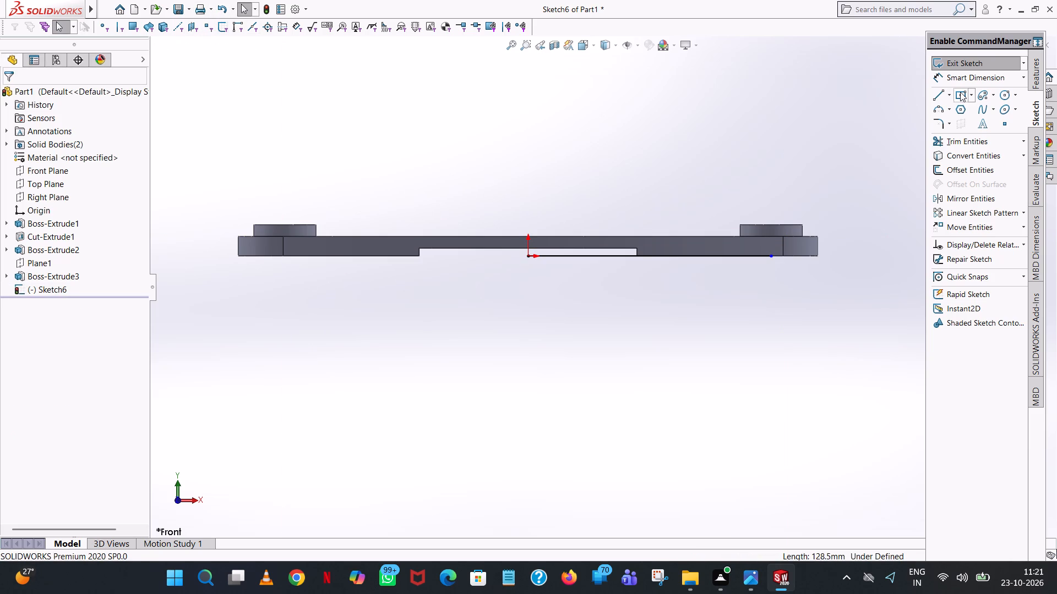
# Trim away the line along the flange's underside and exit the Front Plane sketch.
pyautogui.click(1004, 143)
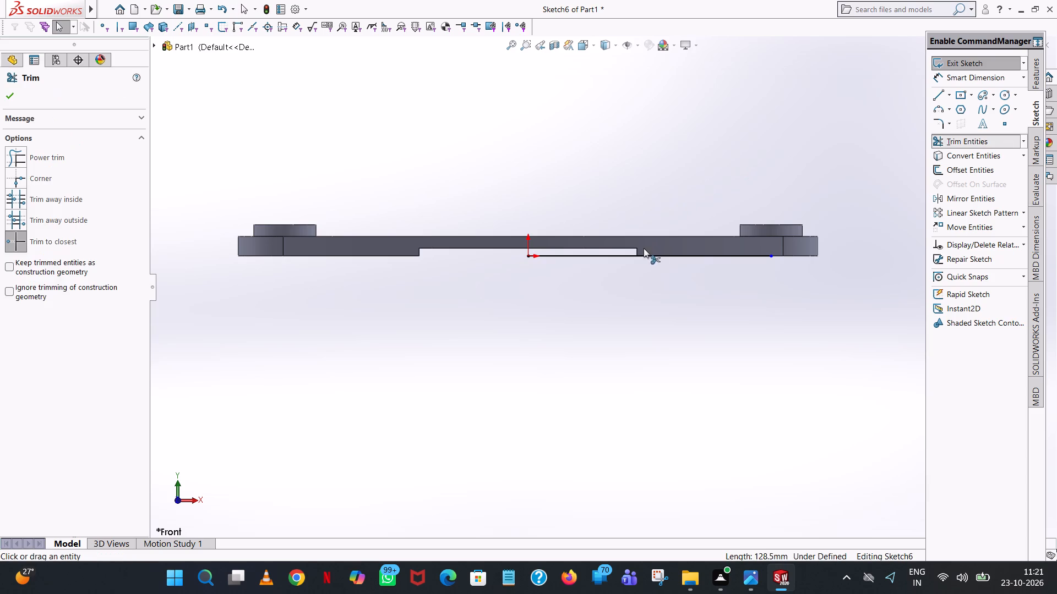
pyautogui.click(639, 254)
pyautogui.click(950, 67)
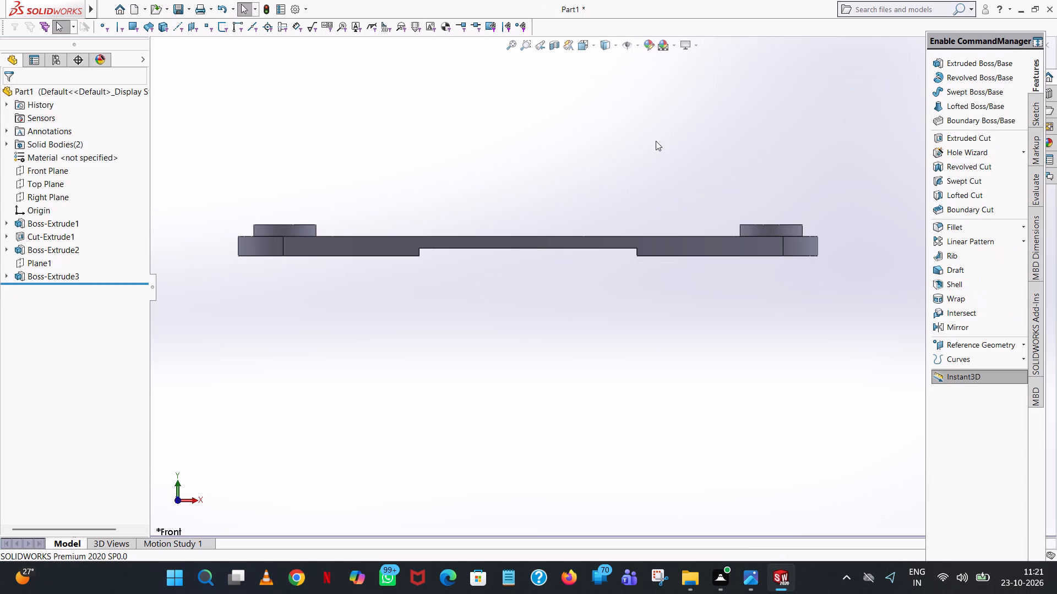
# Open the flange profile sketch of Boss-Extrude1 for editing and examine its dimensions.
pyautogui.moveTo(656, 144); pyautogui.dragTo(662, 216, button='middle')
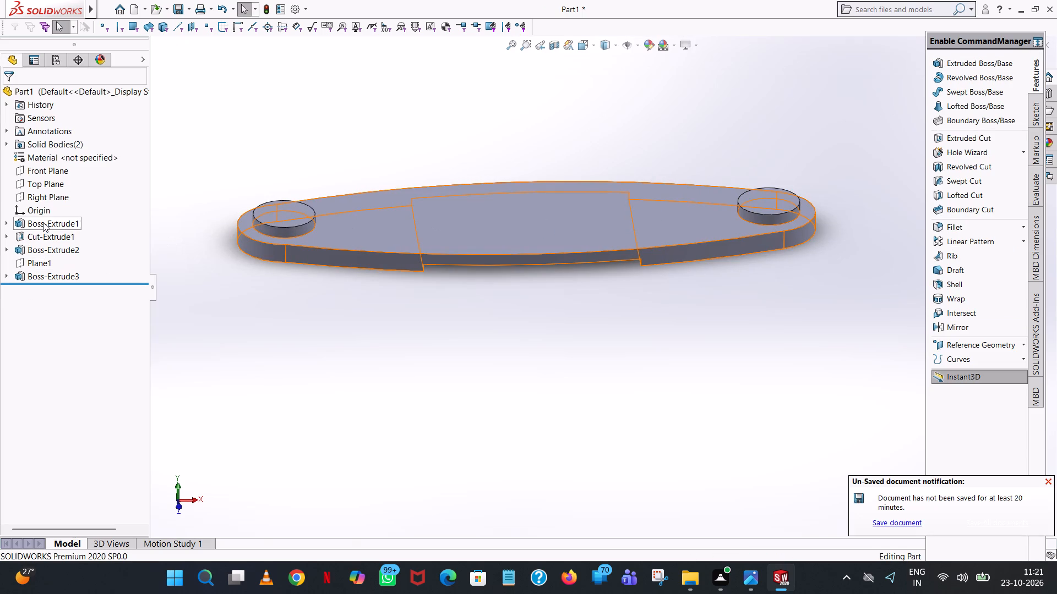
pyautogui.click(43, 222)
pyautogui.click(64, 191)
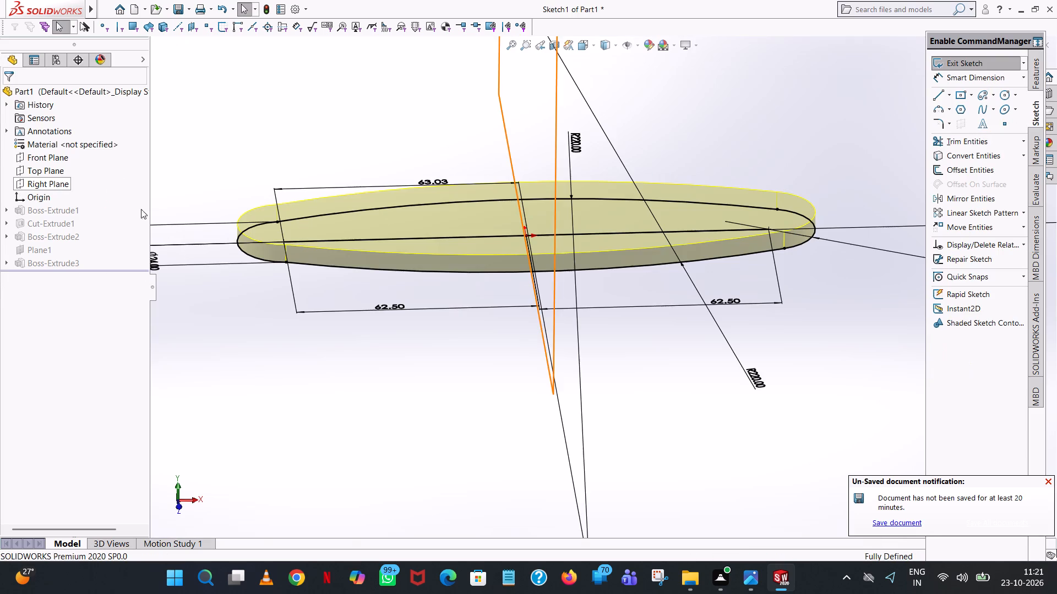
pyautogui.moveTo(540, 207); pyautogui.dragTo(528, 344, button='middle')
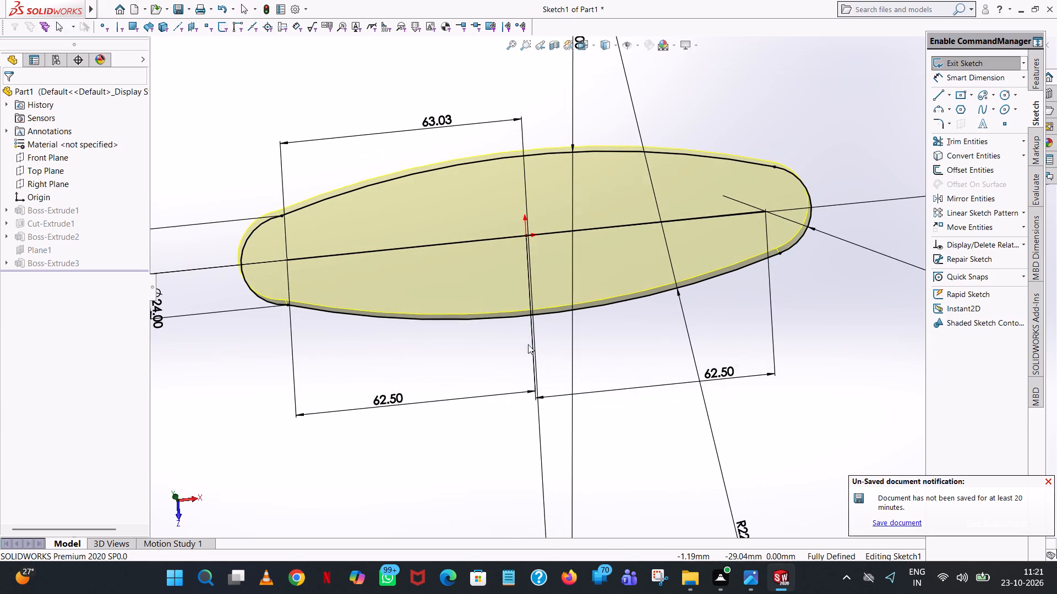
pyautogui.scroll(2, 540, 305)
pyautogui.moveTo(609, 270); pyautogui.dragTo(619, 325, button='middle')
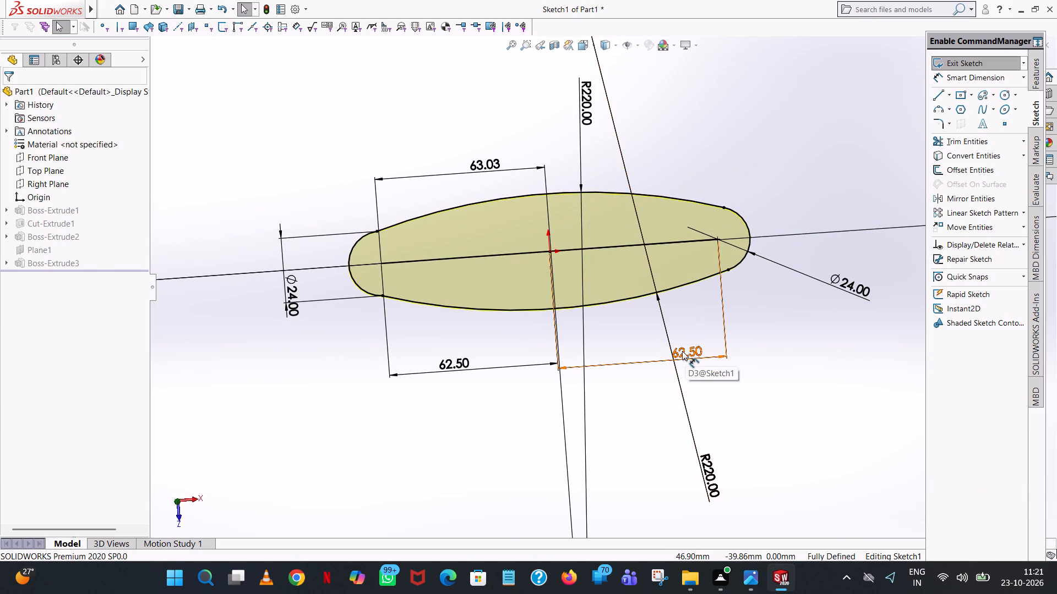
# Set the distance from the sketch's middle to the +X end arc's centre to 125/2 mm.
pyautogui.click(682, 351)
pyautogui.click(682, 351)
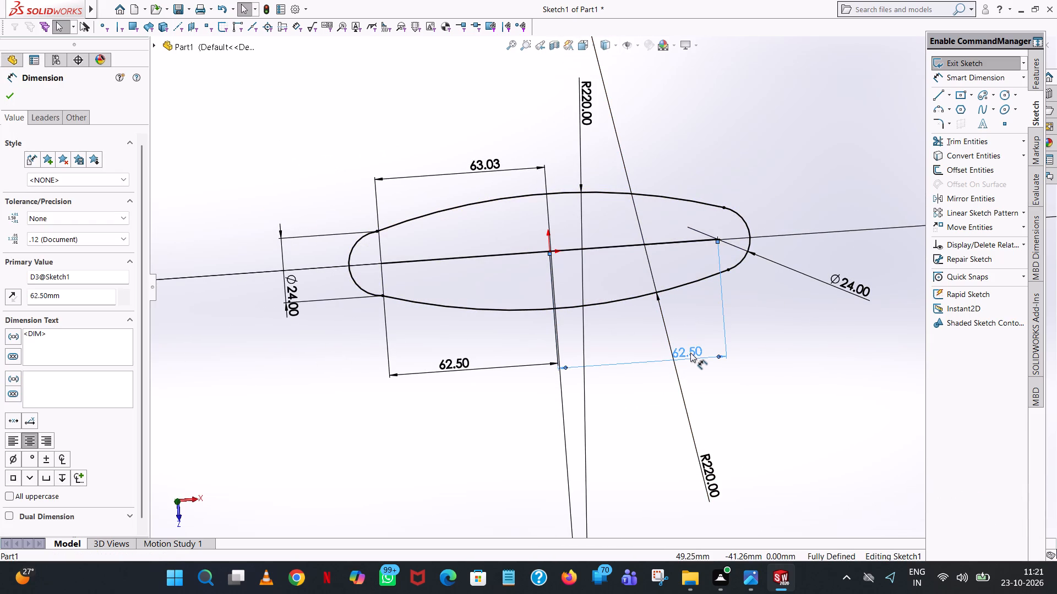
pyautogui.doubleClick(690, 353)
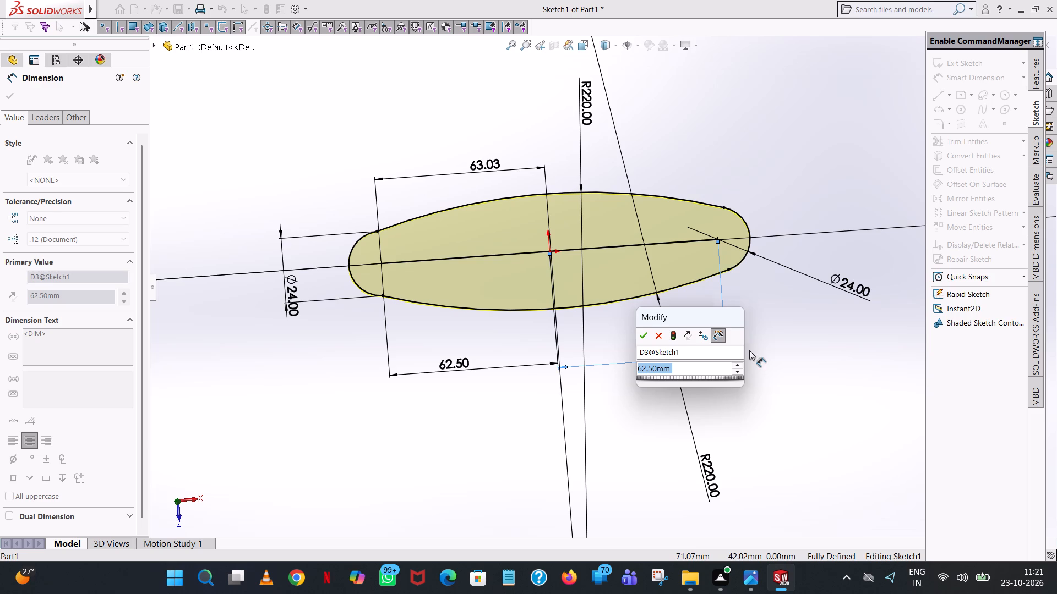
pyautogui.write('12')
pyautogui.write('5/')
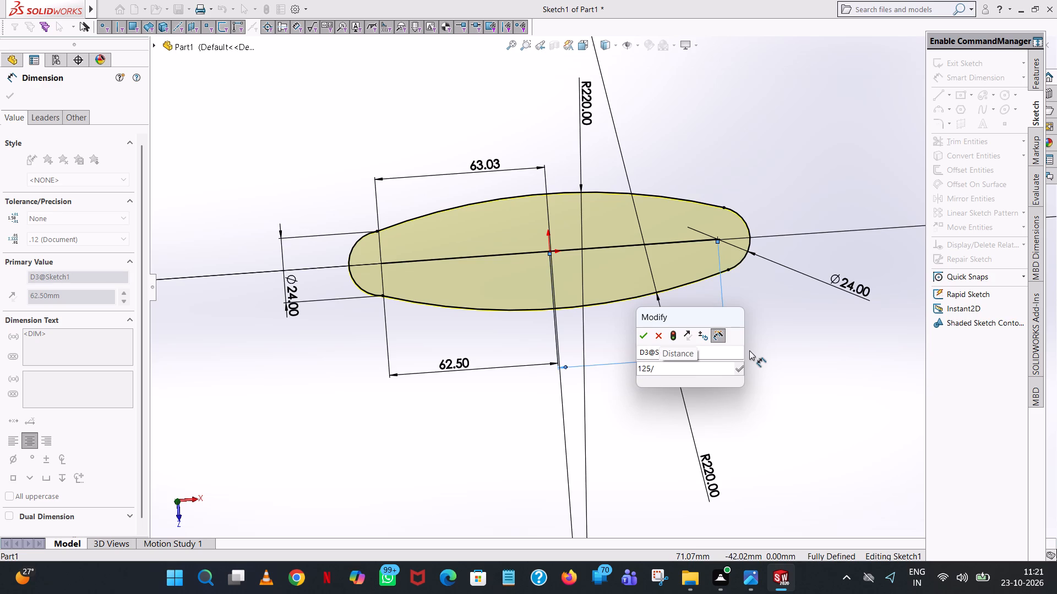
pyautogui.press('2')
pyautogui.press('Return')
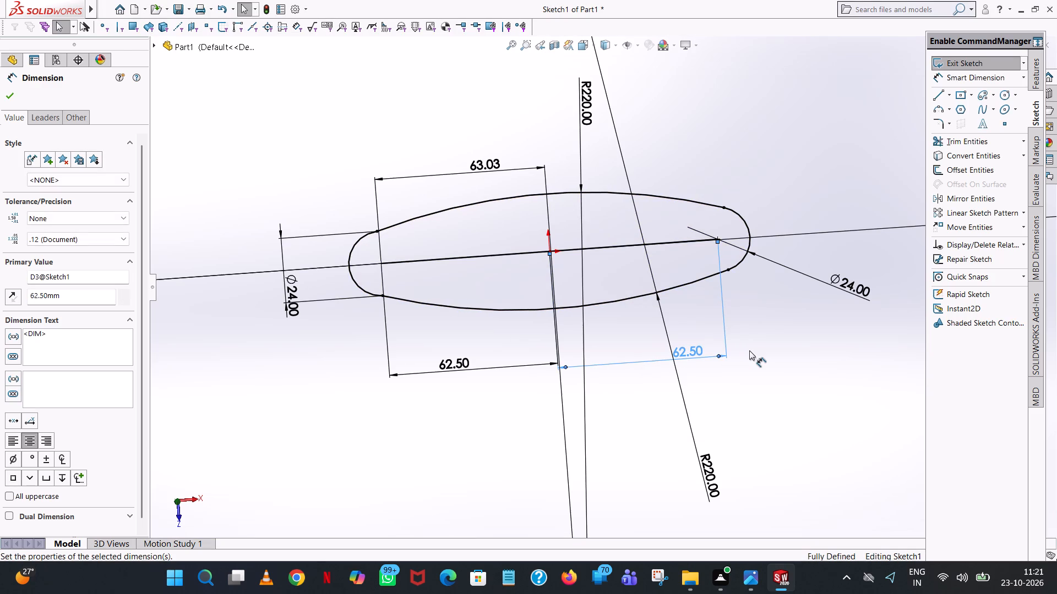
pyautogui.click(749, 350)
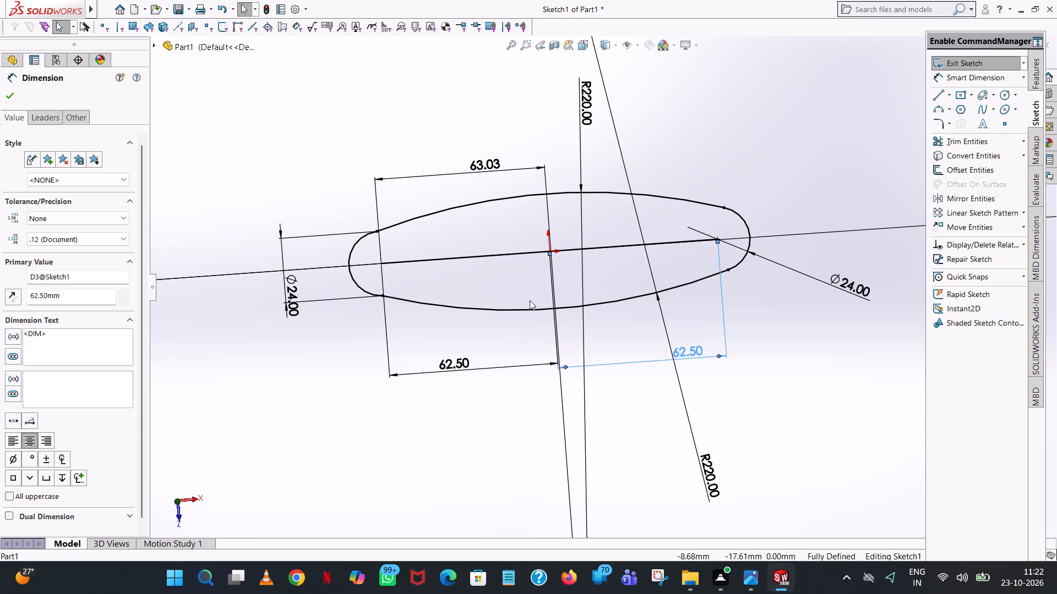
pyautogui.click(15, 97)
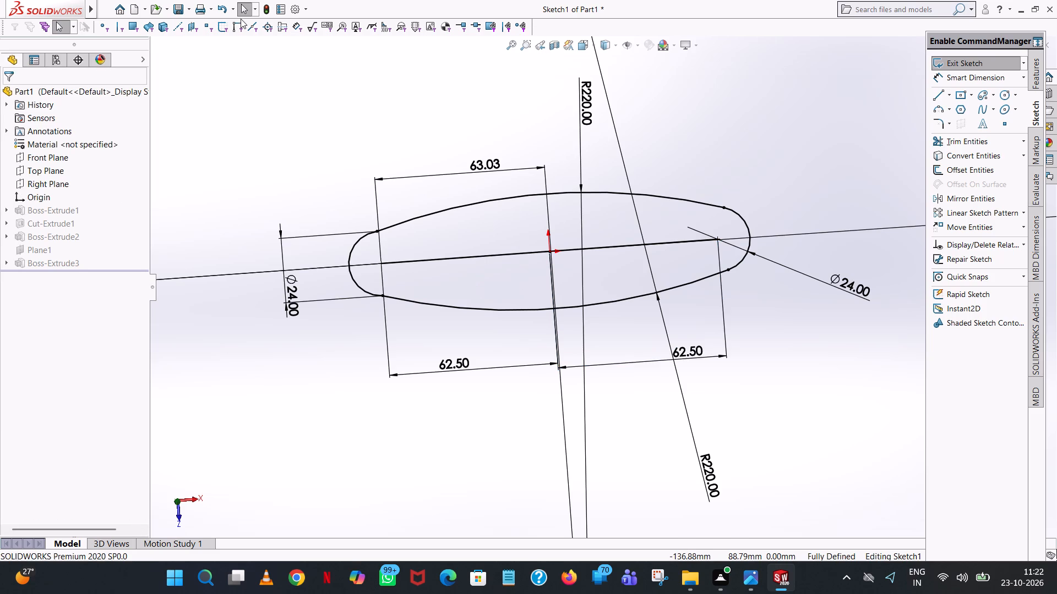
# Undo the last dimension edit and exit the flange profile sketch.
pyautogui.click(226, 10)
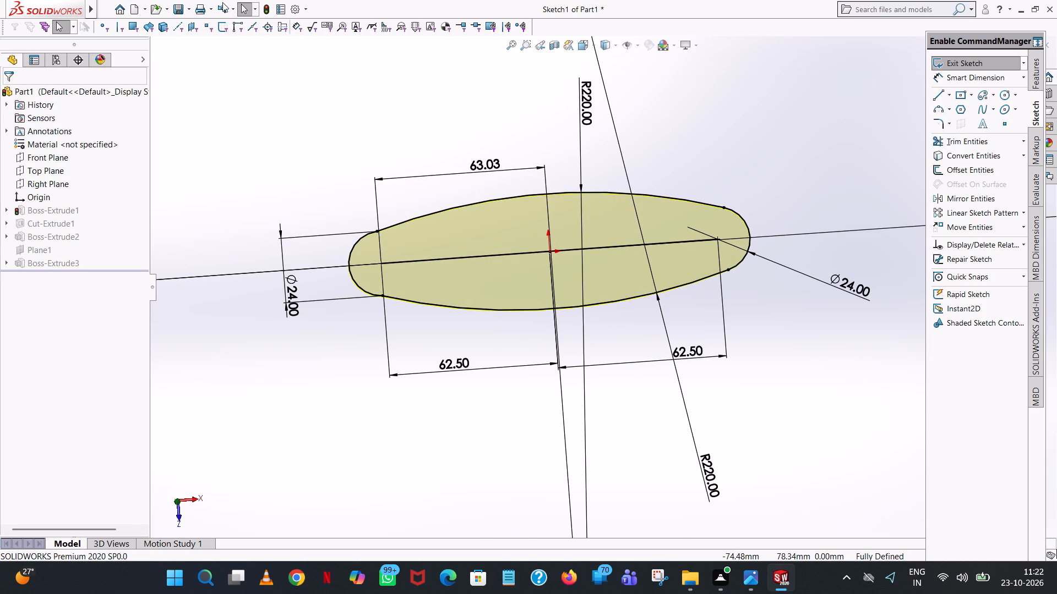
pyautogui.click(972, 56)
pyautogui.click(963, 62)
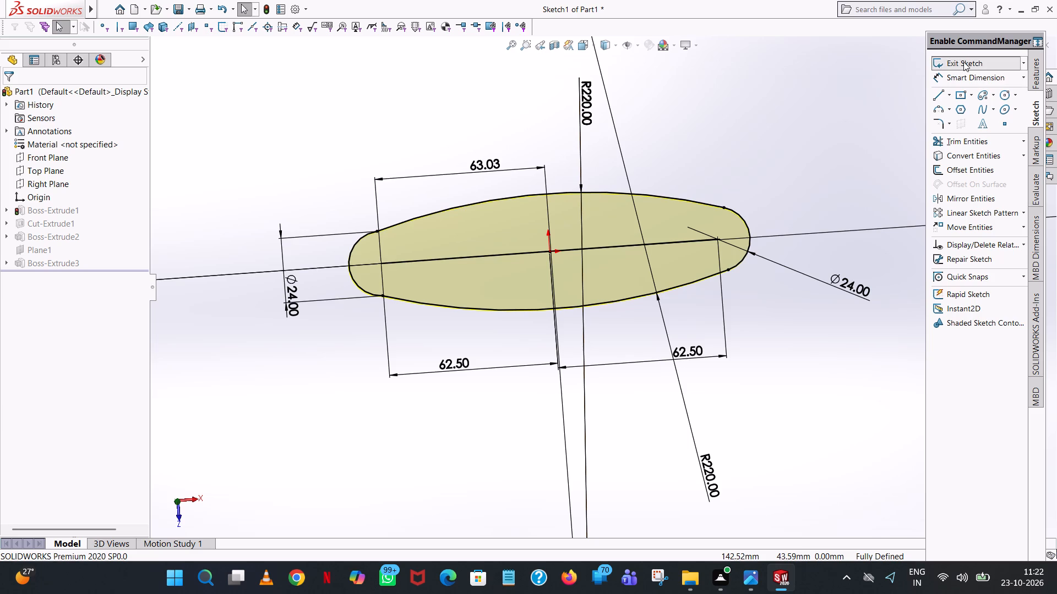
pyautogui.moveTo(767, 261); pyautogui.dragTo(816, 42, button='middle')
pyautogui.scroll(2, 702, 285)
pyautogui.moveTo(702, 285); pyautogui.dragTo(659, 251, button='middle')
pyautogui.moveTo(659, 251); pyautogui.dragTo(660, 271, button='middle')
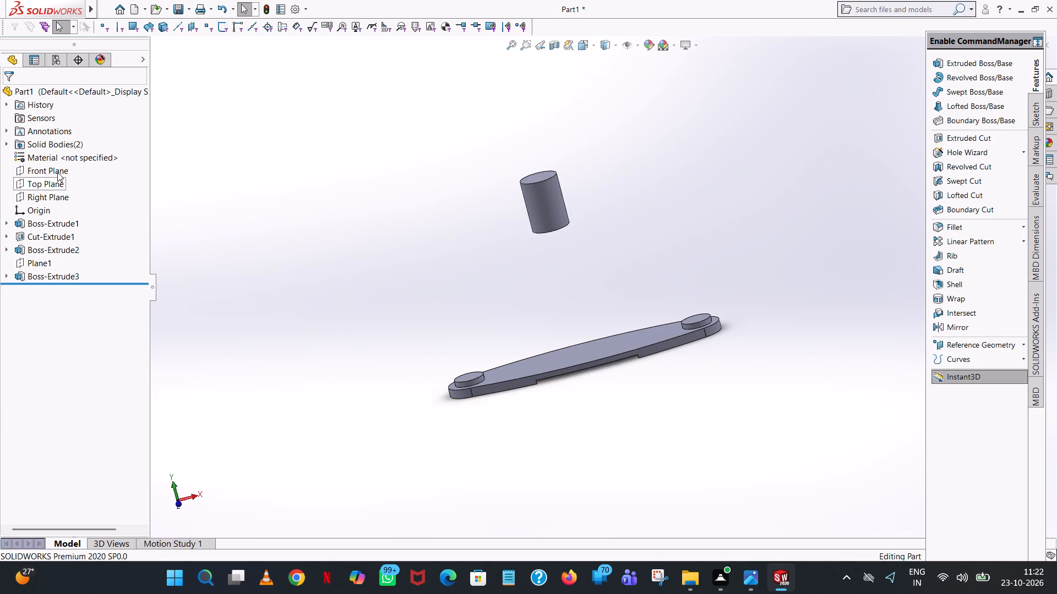
# Start a new sketch on the Front Plane and view it from the front.
pyautogui.click(59, 167)
pyautogui.moveTo(418, 215); pyautogui.dragTo(431, 400, button='middle')
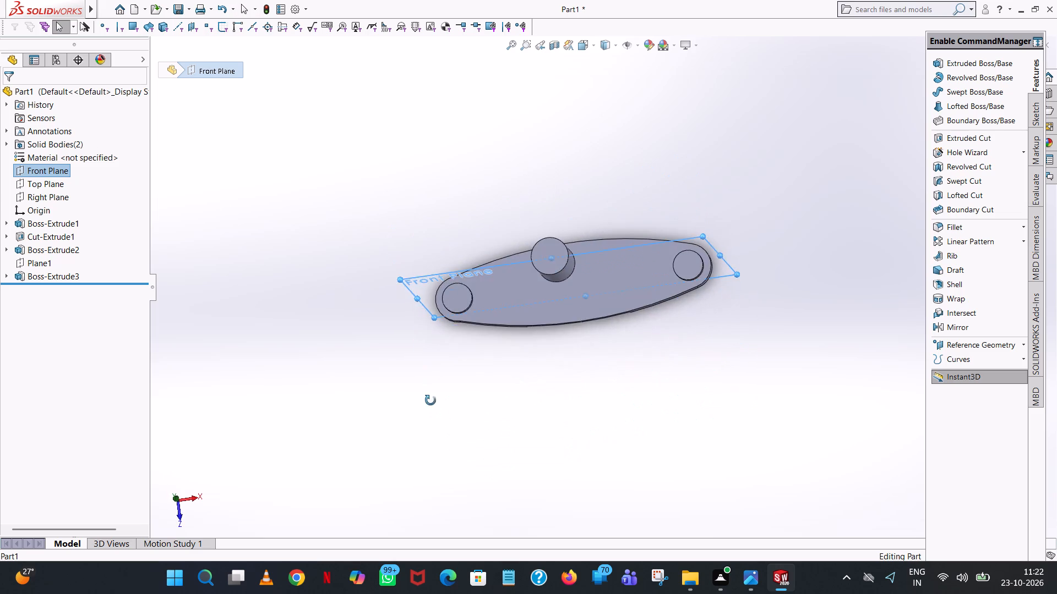
pyautogui.moveTo(431, 400); pyautogui.dragTo(447, 248, button='middle')
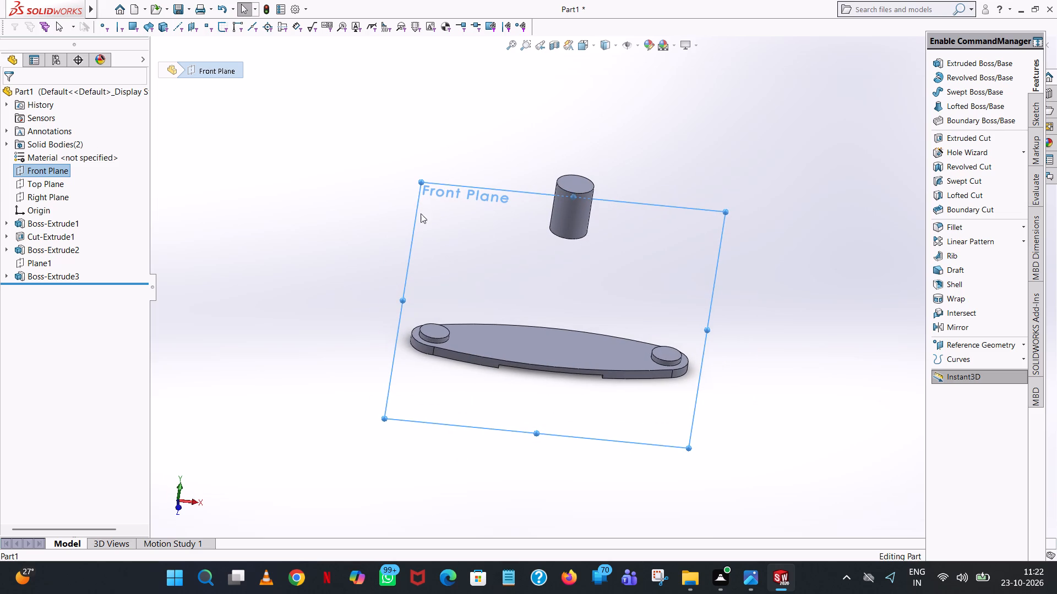
pyautogui.click(52, 172)
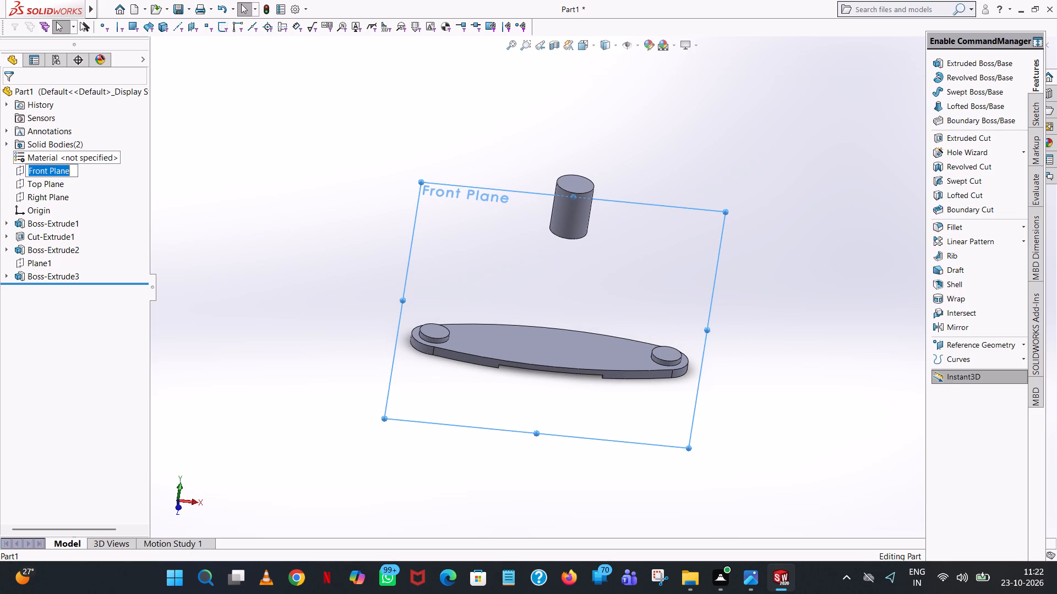
pyautogui.click(218, 167)
pyautogui.click(48, 171)
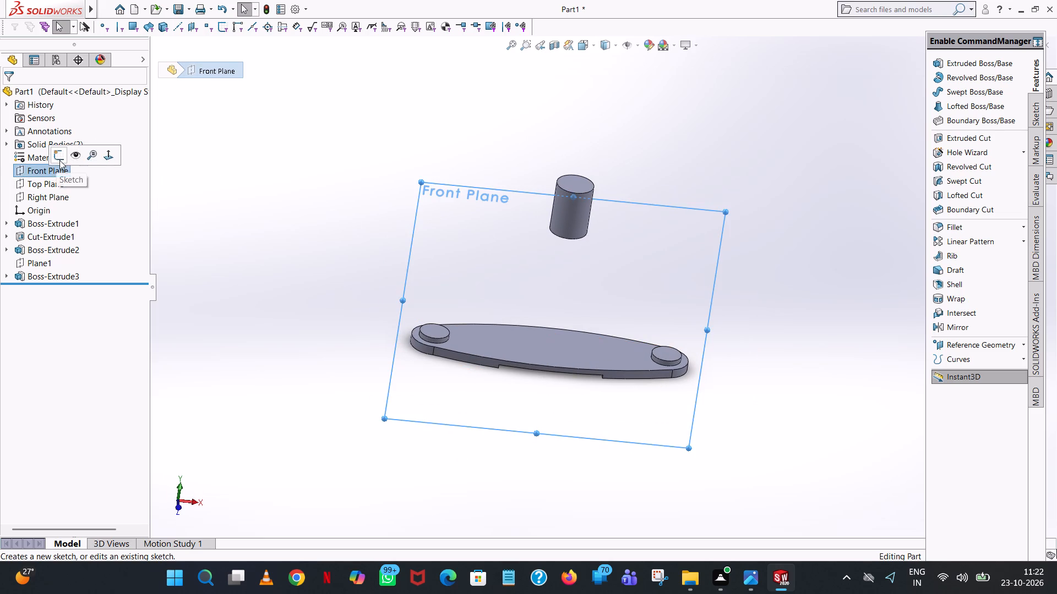
pyautogui.click(61, 158)
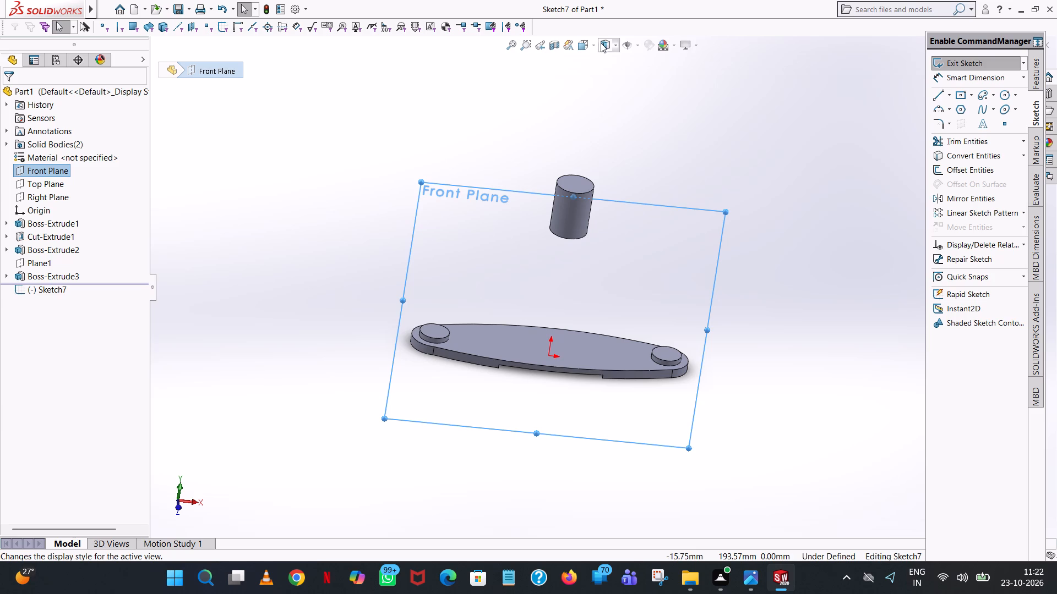
pyautogui.click(592, 43)
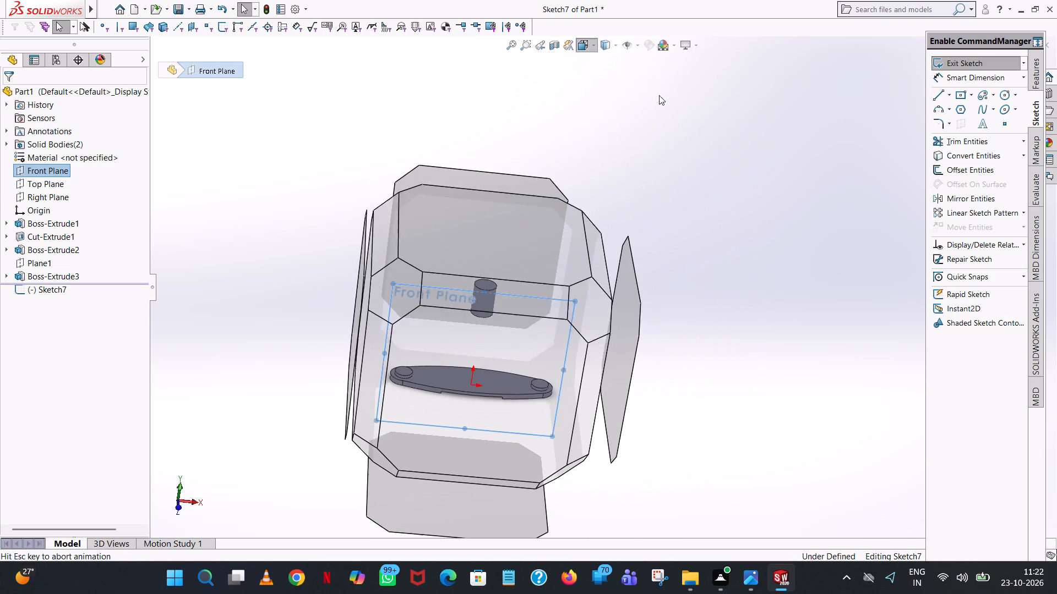
pyautogui.click(649, 106)
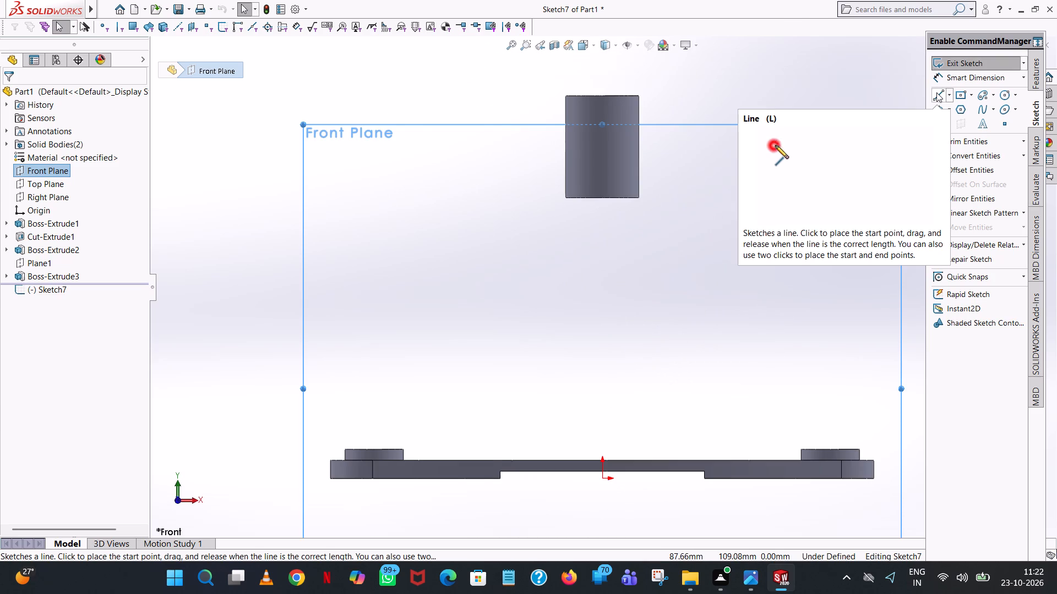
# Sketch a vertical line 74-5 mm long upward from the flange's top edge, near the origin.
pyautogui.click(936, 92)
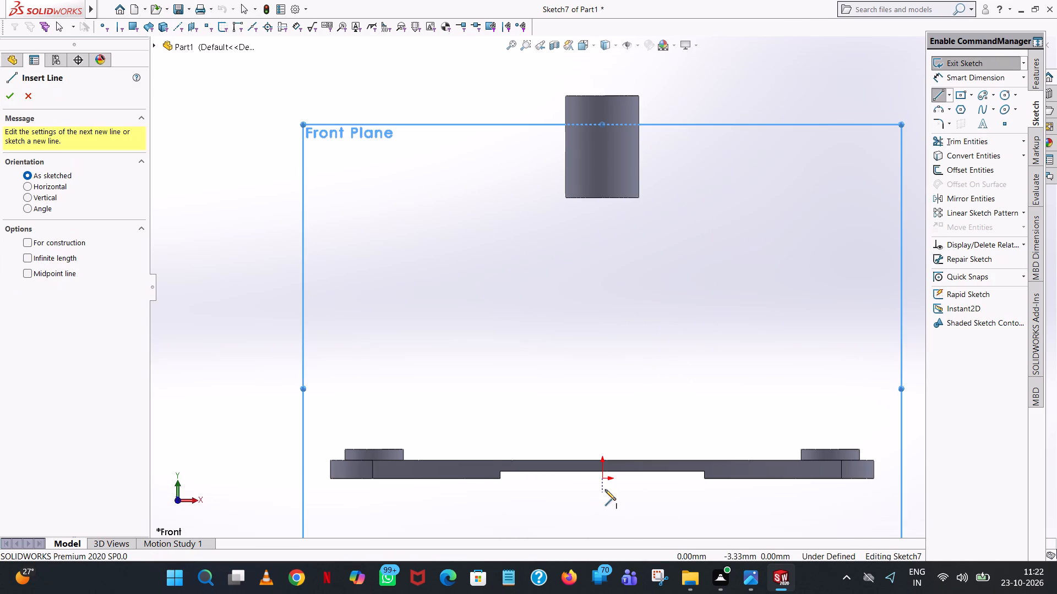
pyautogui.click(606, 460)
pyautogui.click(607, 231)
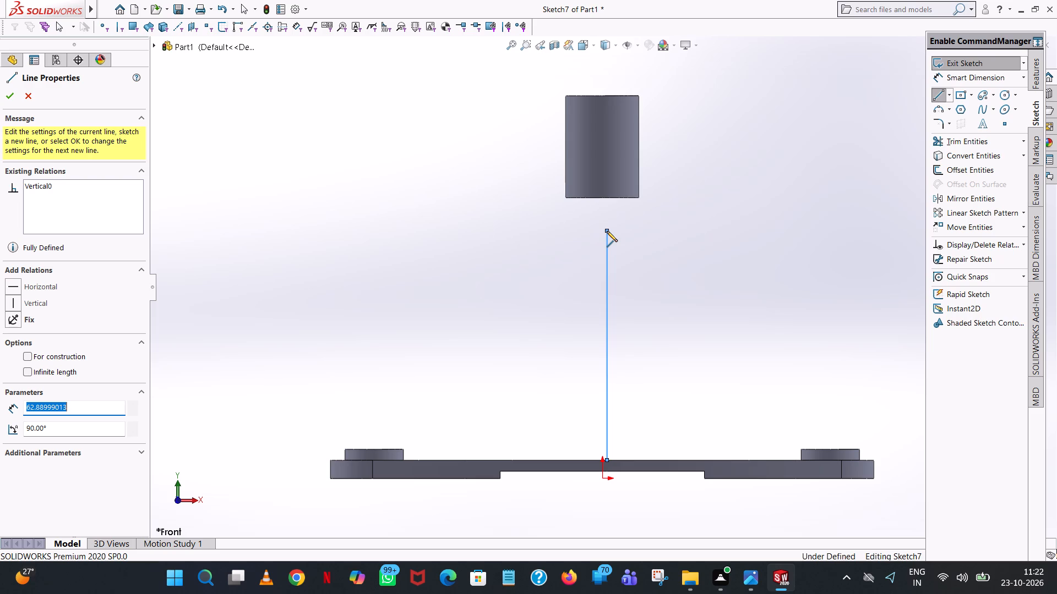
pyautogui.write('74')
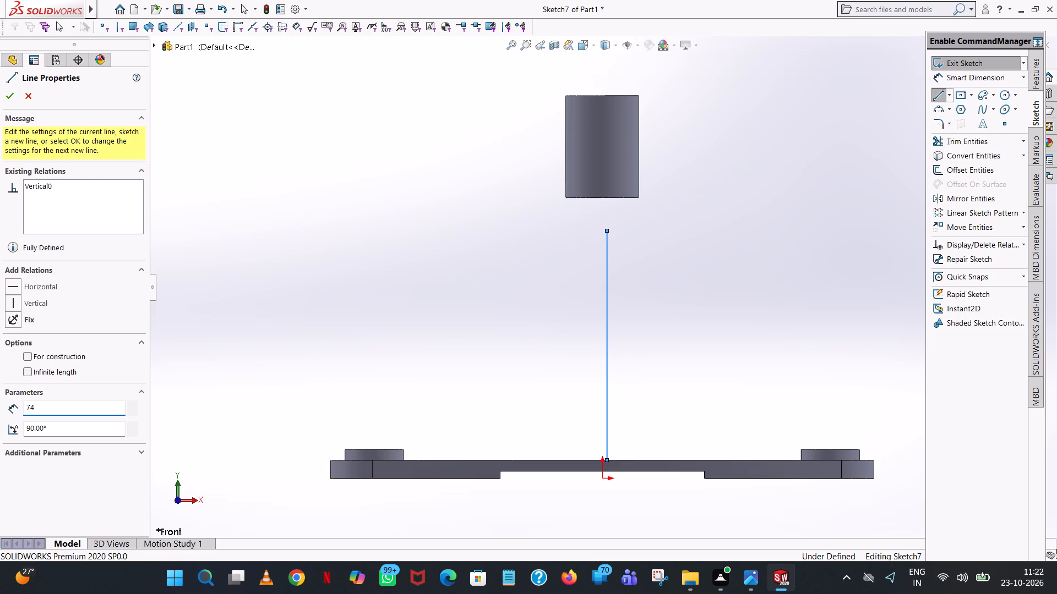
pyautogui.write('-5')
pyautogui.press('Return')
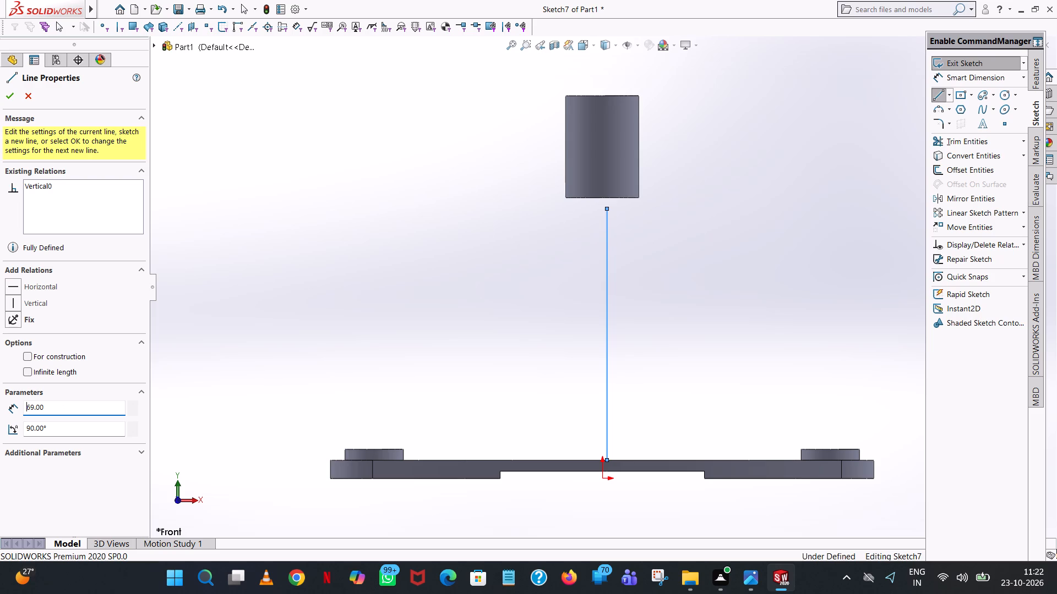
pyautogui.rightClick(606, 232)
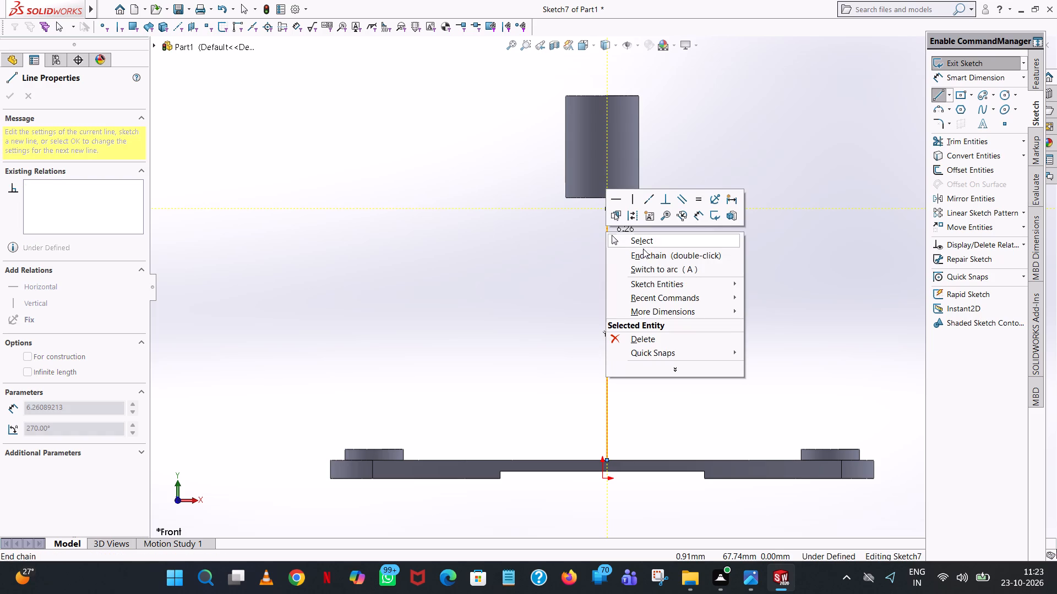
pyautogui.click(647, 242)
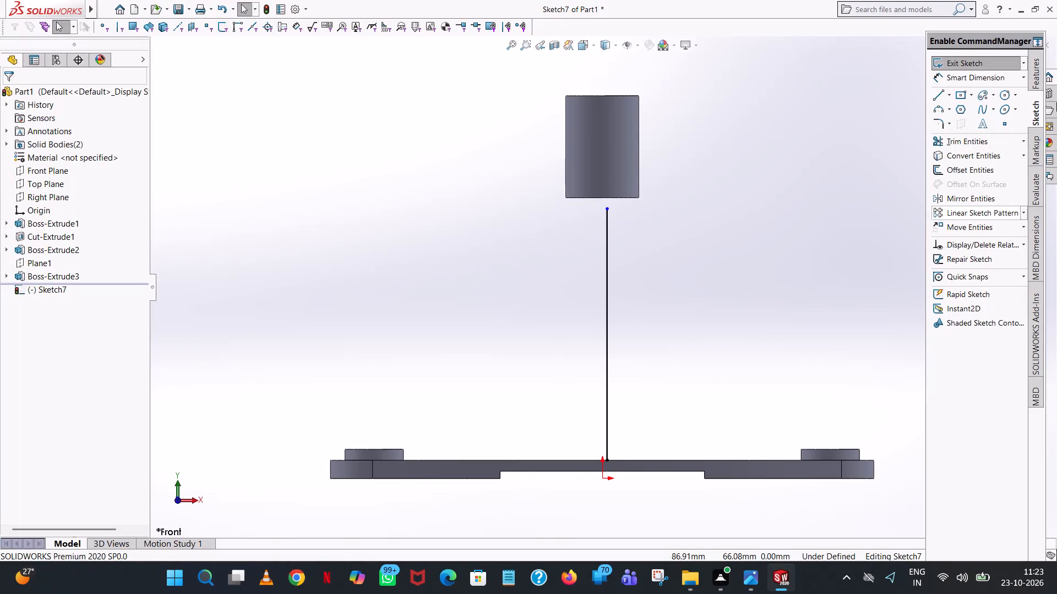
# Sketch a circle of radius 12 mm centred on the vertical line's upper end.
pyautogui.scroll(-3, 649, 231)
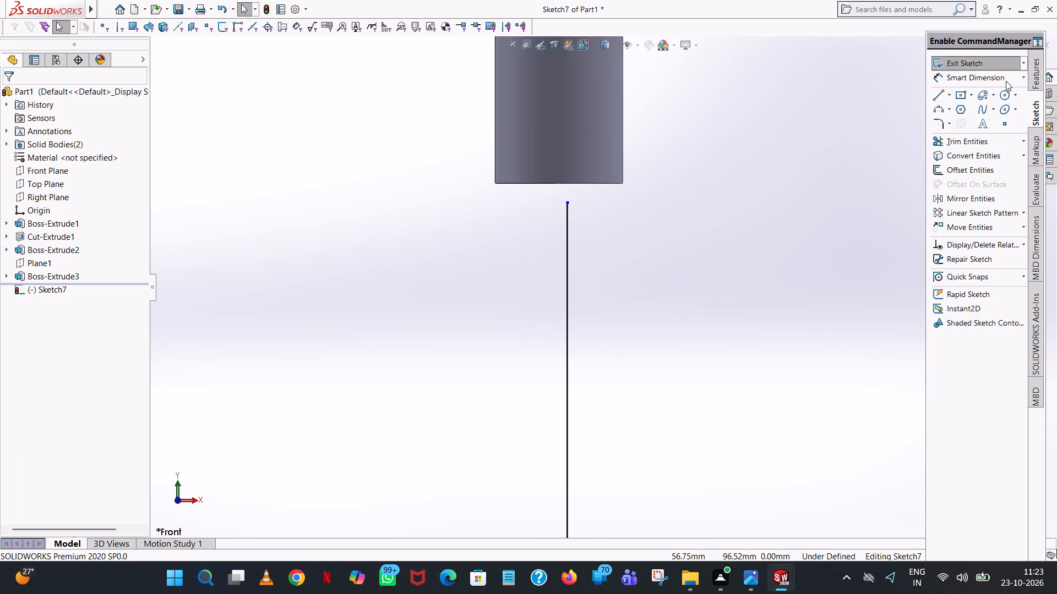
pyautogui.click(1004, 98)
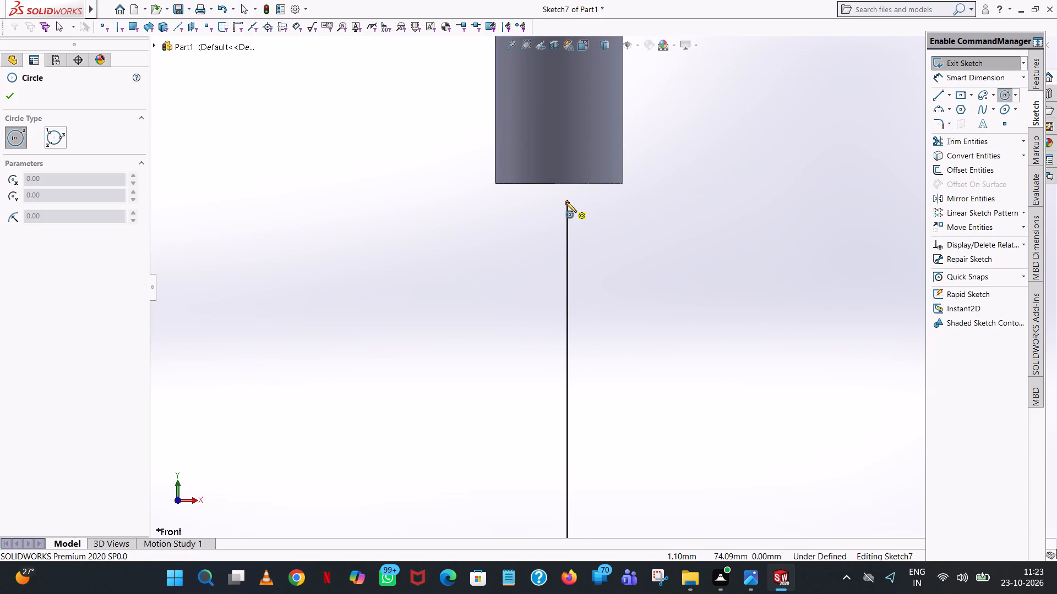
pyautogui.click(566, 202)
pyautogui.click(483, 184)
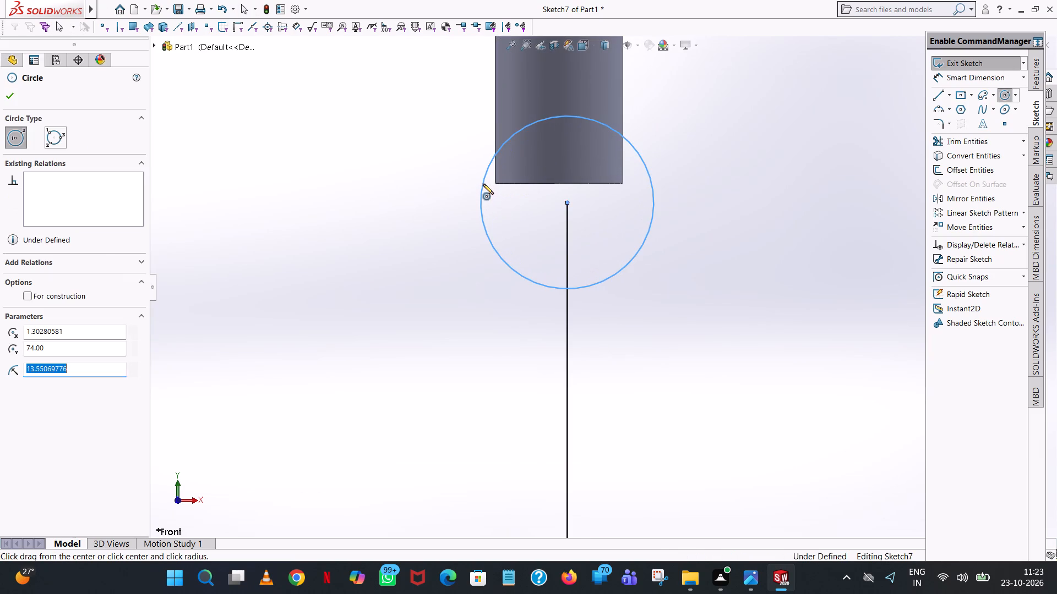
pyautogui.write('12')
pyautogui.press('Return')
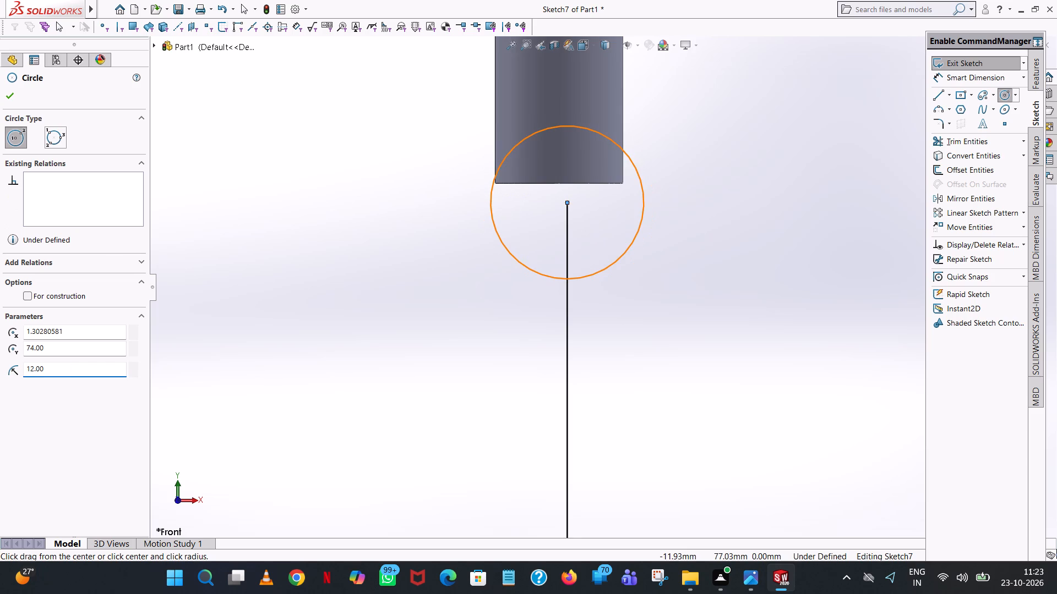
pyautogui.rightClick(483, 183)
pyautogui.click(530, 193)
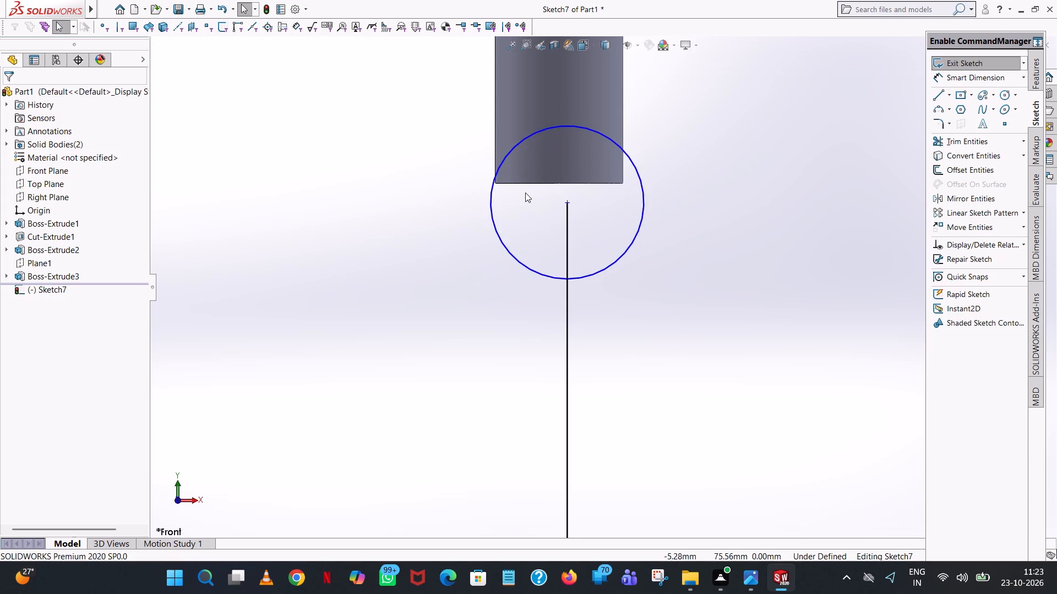
# Examine how the circle and vertical line sit relative to the raised cylinder and the flange.
pyautogui.scroll(-8, 525, 193)
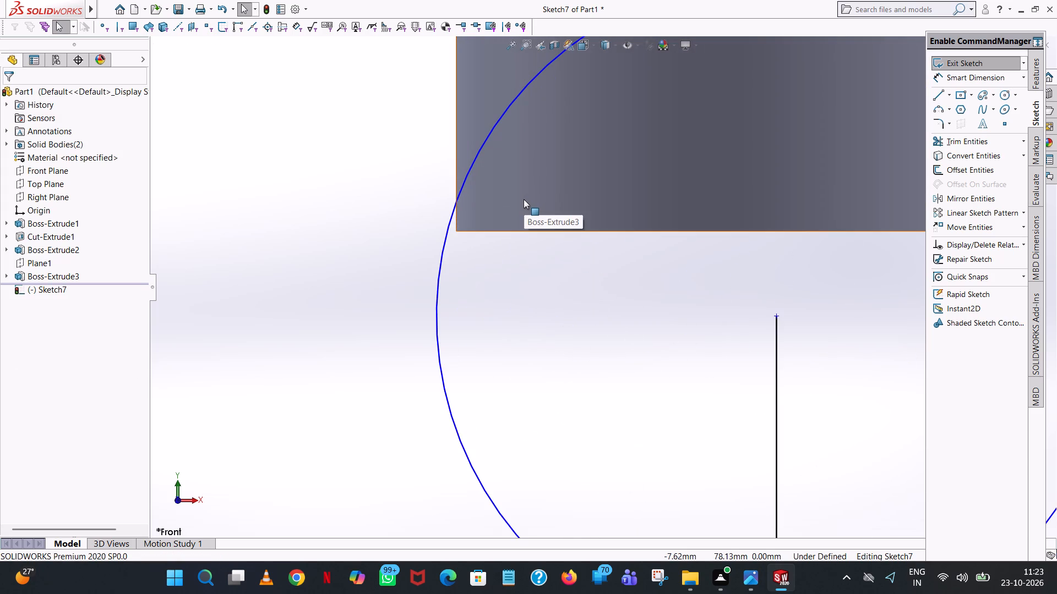
pyautogui.scroll(-4, 521, 202)
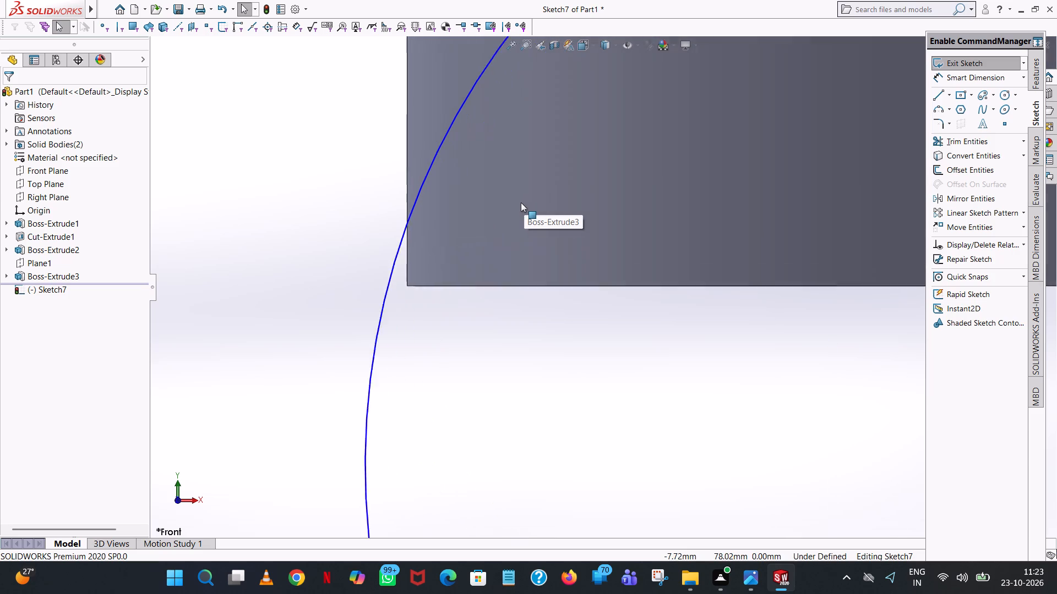
pyautogui.scroll(-2, 521, 202)
pyautogui.scroll(9, 521, 204)
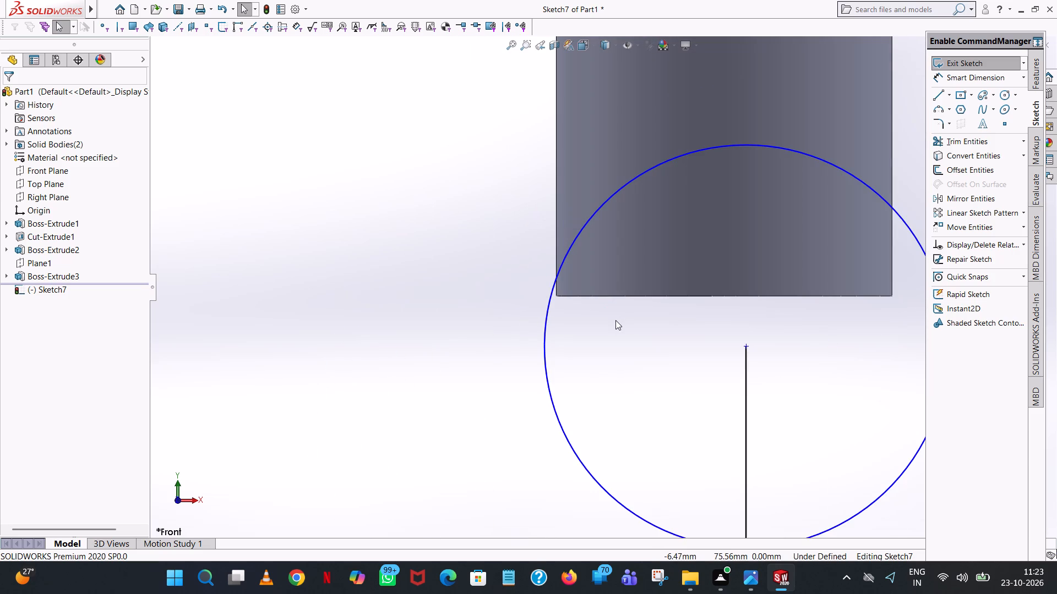
pyautogui.scroll(6, 615, 320)
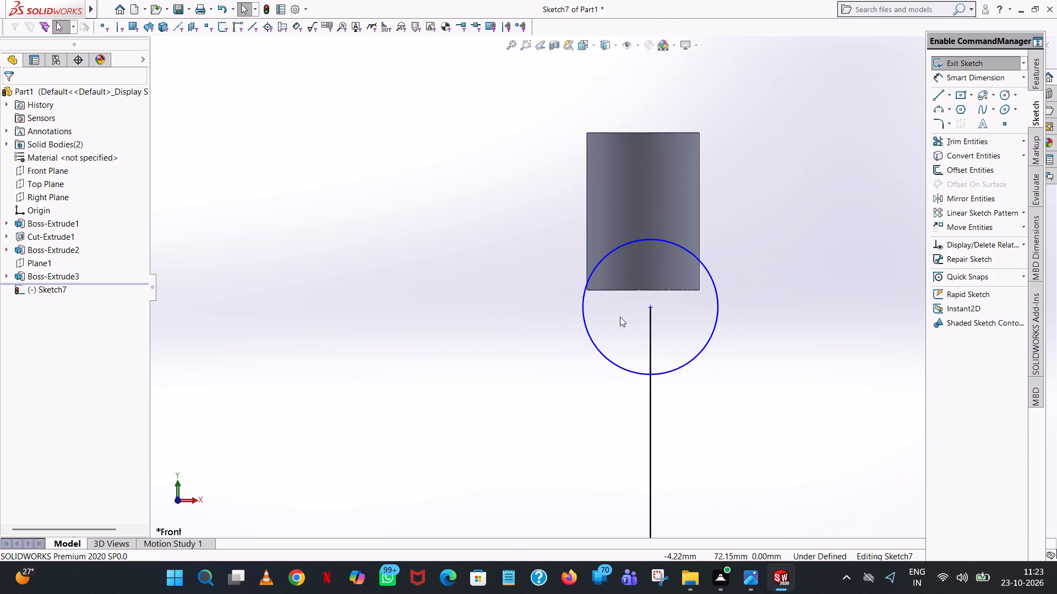
pyautogui.scroll(-1, 620, 317)
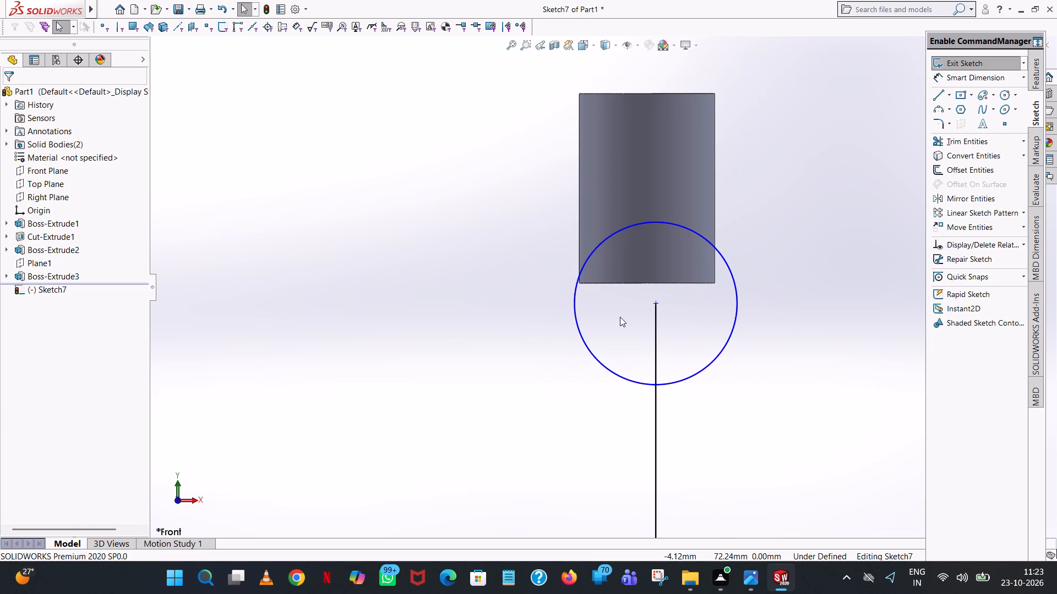
pyautogui.scroll(2, 620, 317)
pyautogui.scroll(-3, 620, 316)
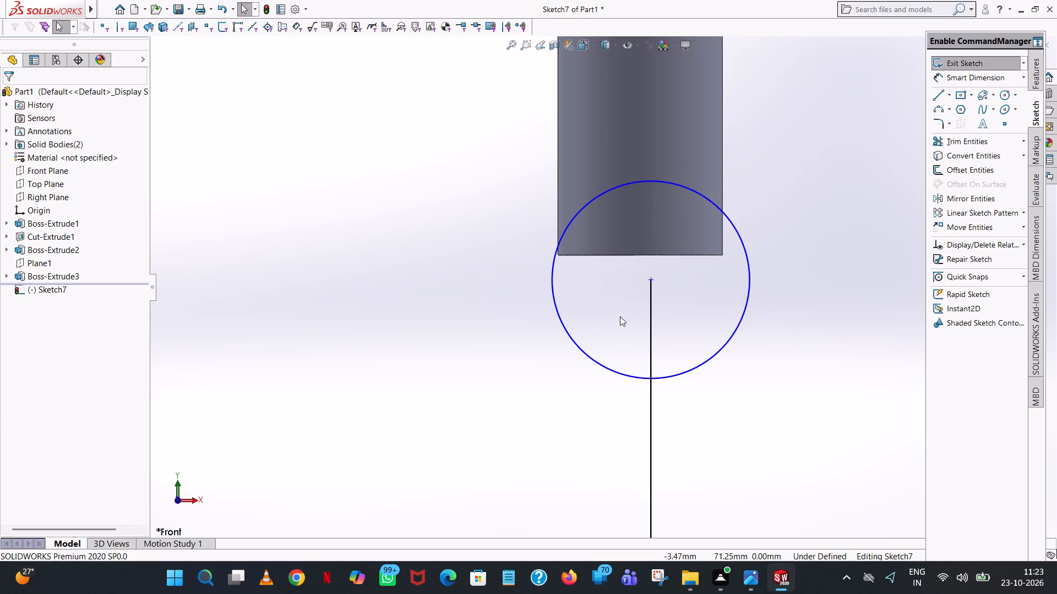
pyautogui.scroll(-3, 620, 316)
pyautogui.scroll(8, 620, 316)
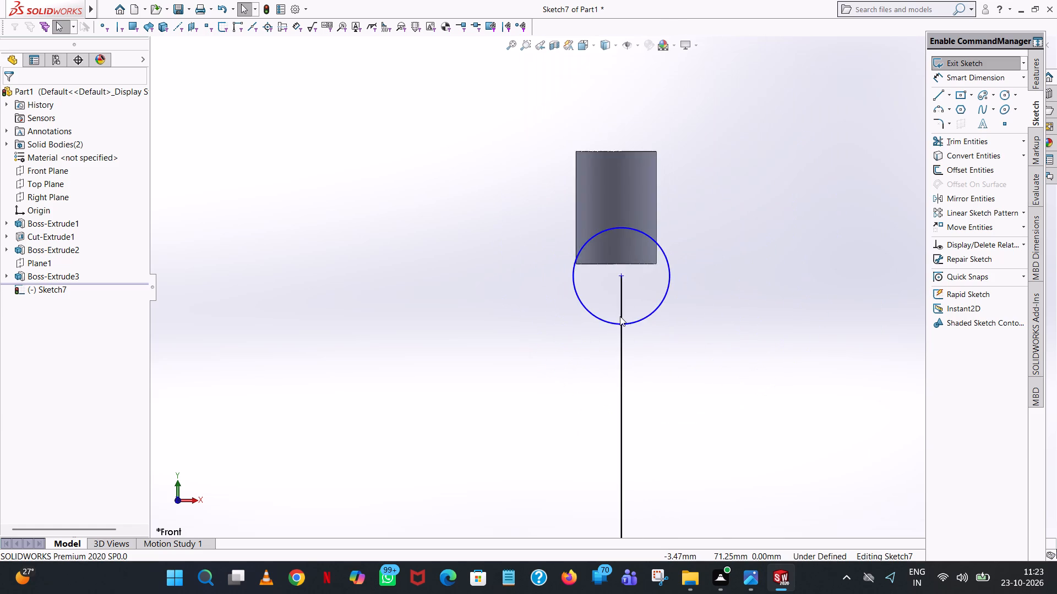
pyautogui.scroll(3, 620, 316)
pyautogui.scroll(-2, 668, 399)
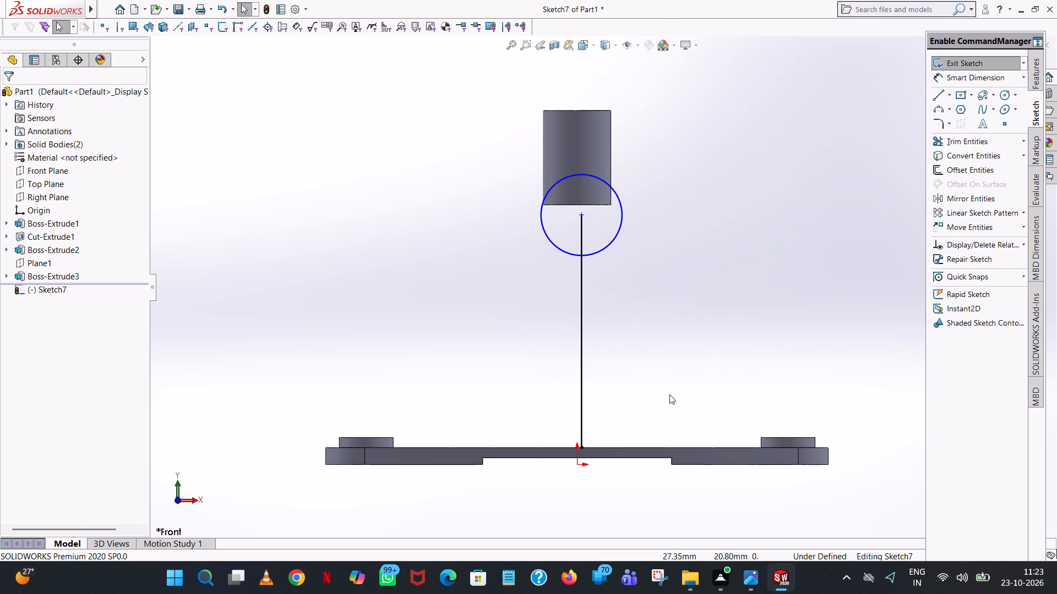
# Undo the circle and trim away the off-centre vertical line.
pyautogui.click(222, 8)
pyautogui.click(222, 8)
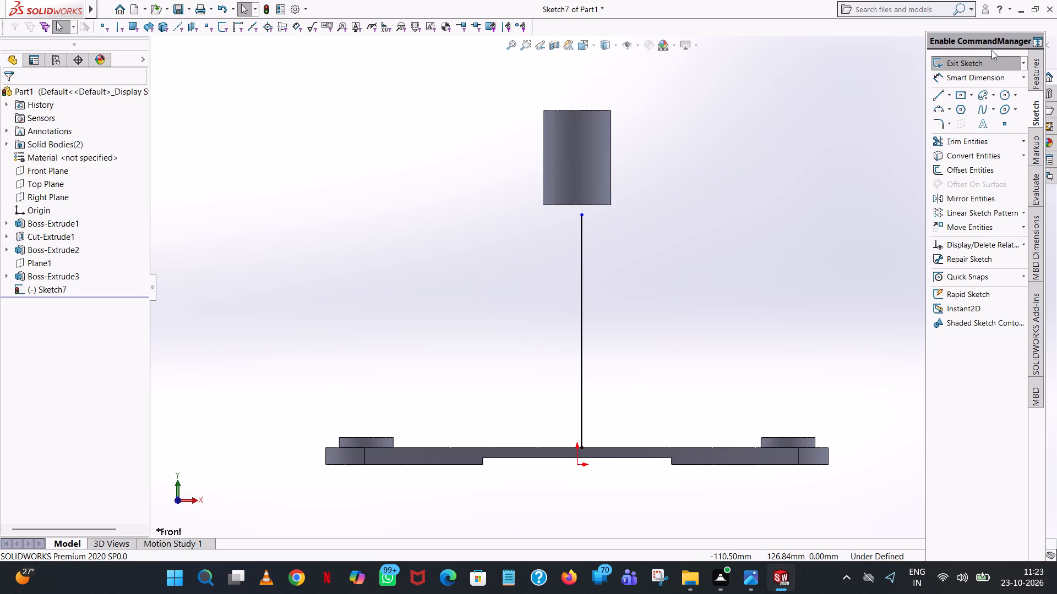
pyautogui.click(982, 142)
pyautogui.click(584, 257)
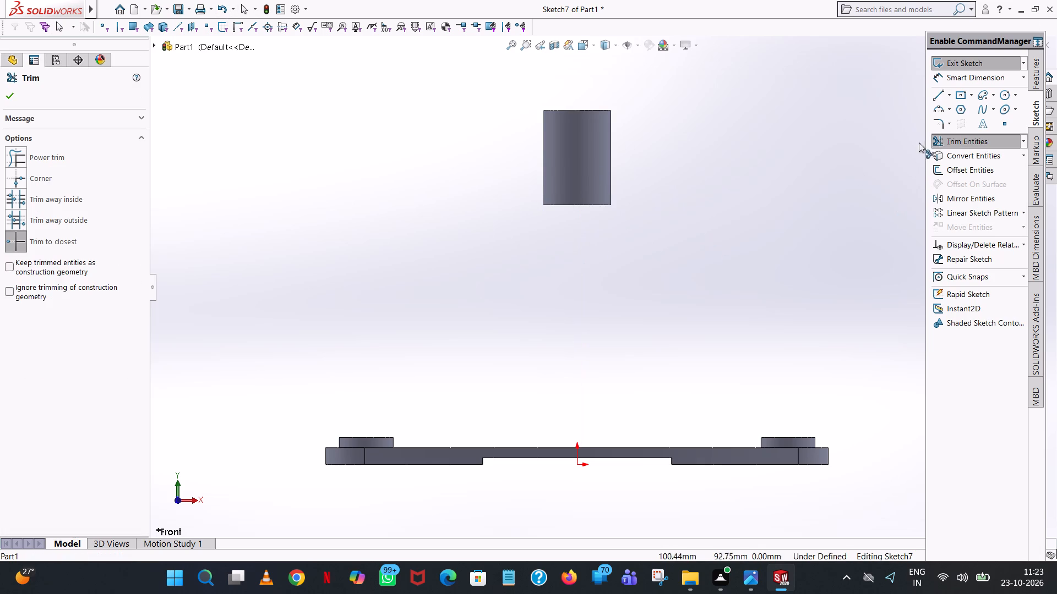
# Sketch a vertical line 74 mm long straight up from the origin toward the raised cylinder.
pyautogui.click(936, 96)
pyautogui.click(575, 465)
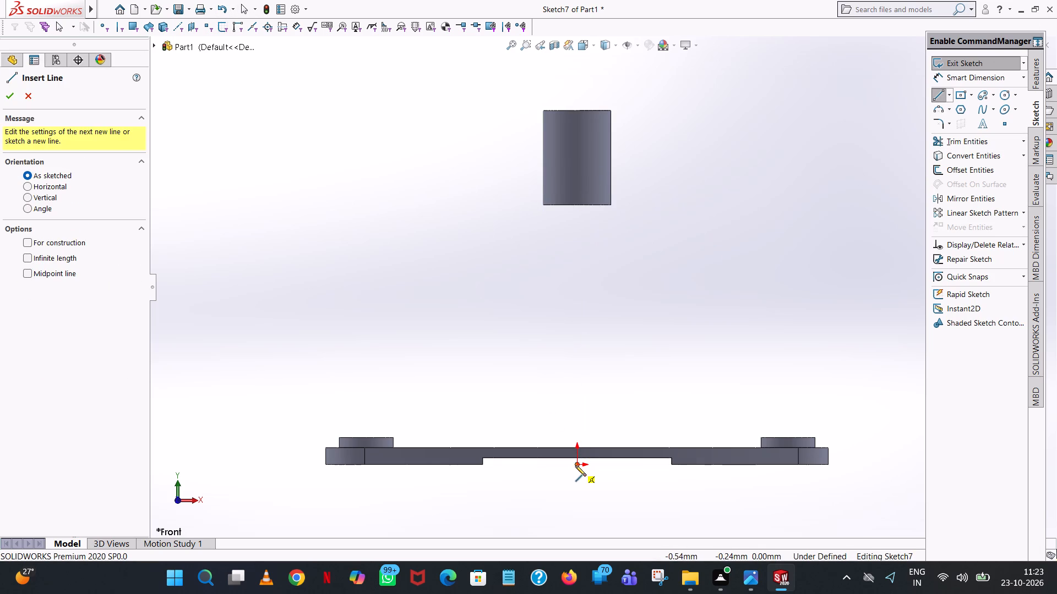
pyautogui.click(576, 222)
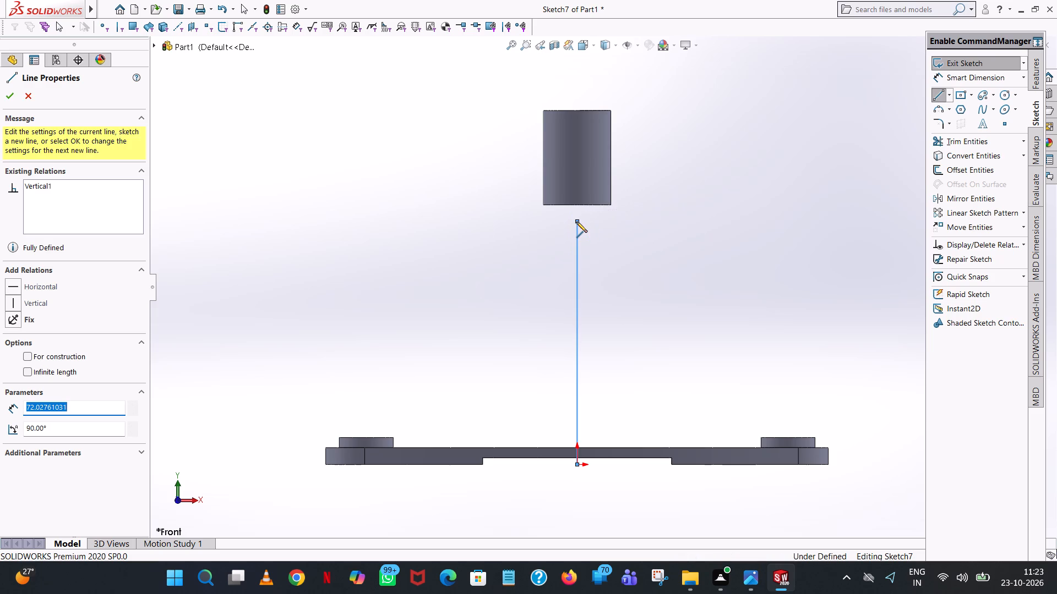
pyautogui.write('74')
pyautogui.press('Return')
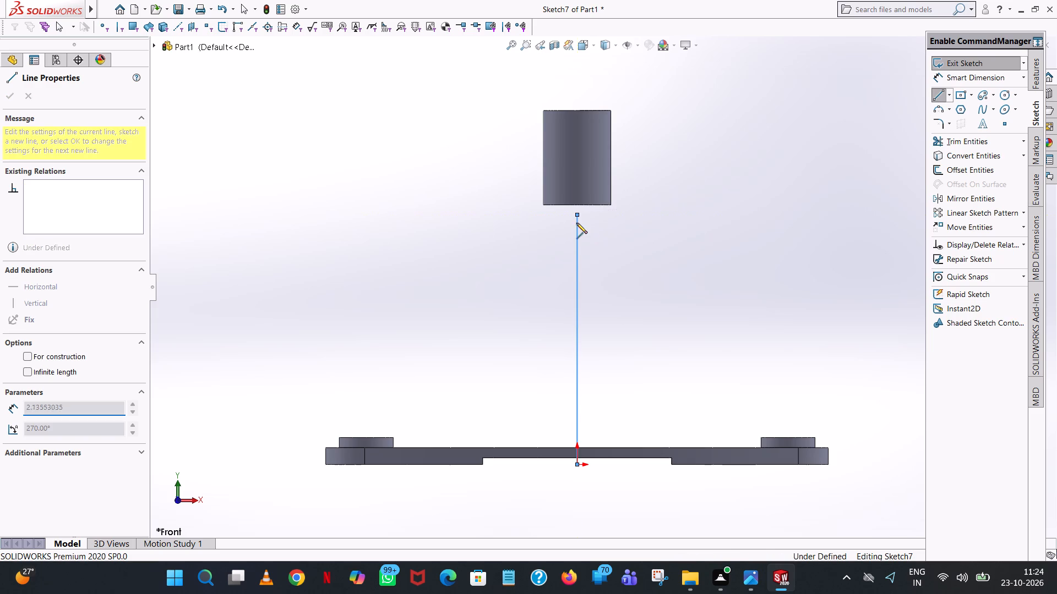
pyautogui.rightClick(576, 223)
pyautogui.click(620, 235)
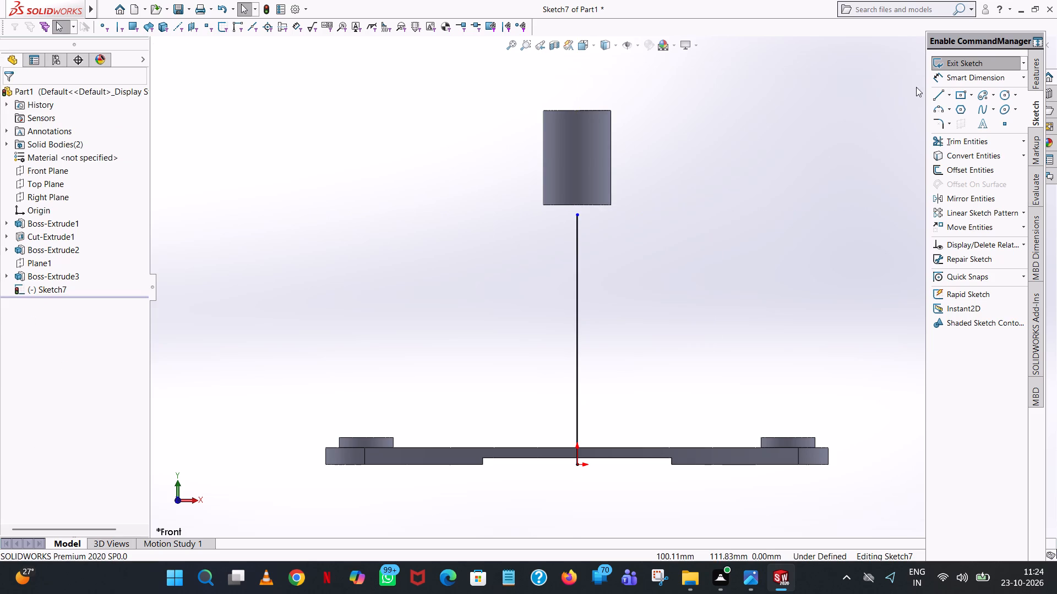
# Sketch a circle of radius 12 mm centred on the upper end of the 74 mm vertical line.
pyautogui.click(1009, 93)
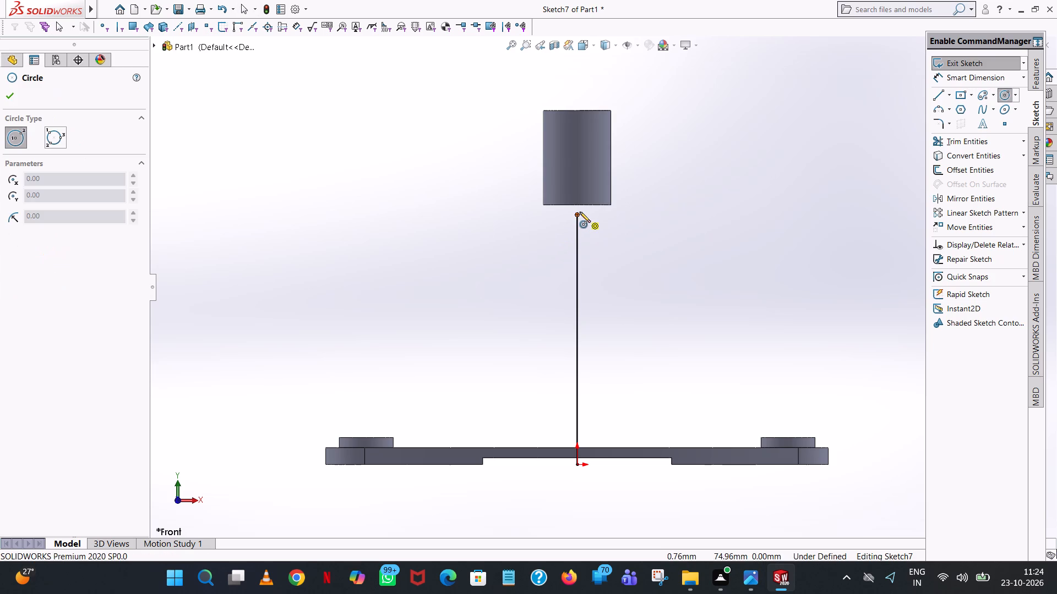
pyautogui.click(577, 215)
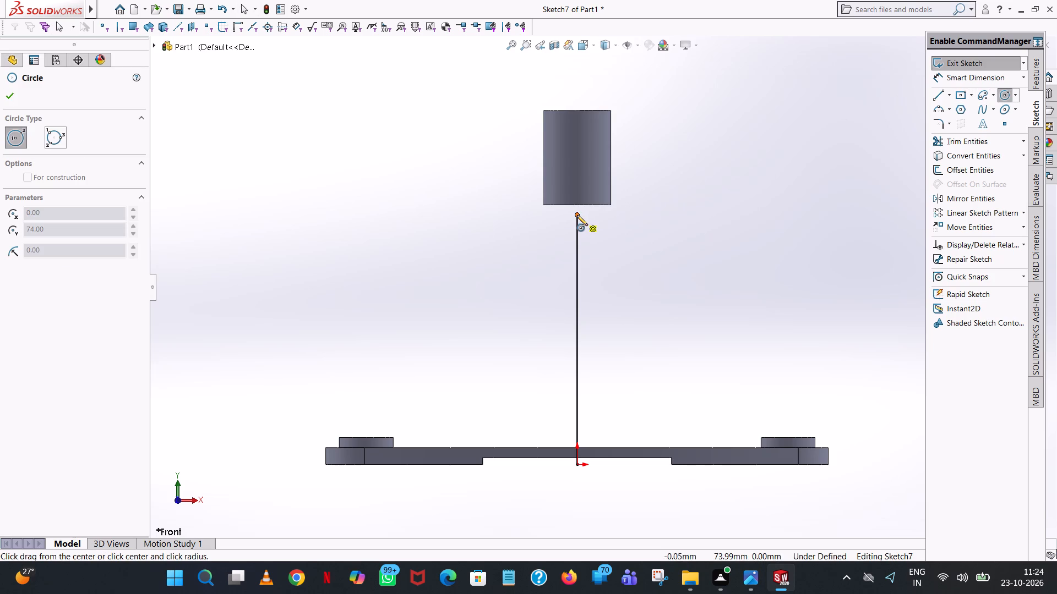
pyautogui.click(618, 196)
pyautogui.write('12')
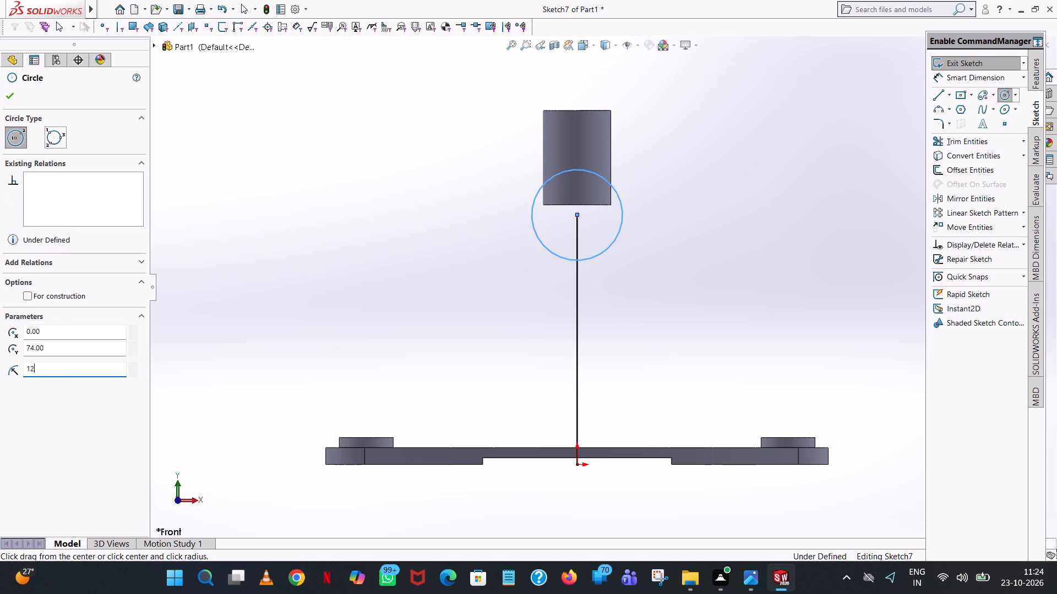
pyautogui.press('Return')
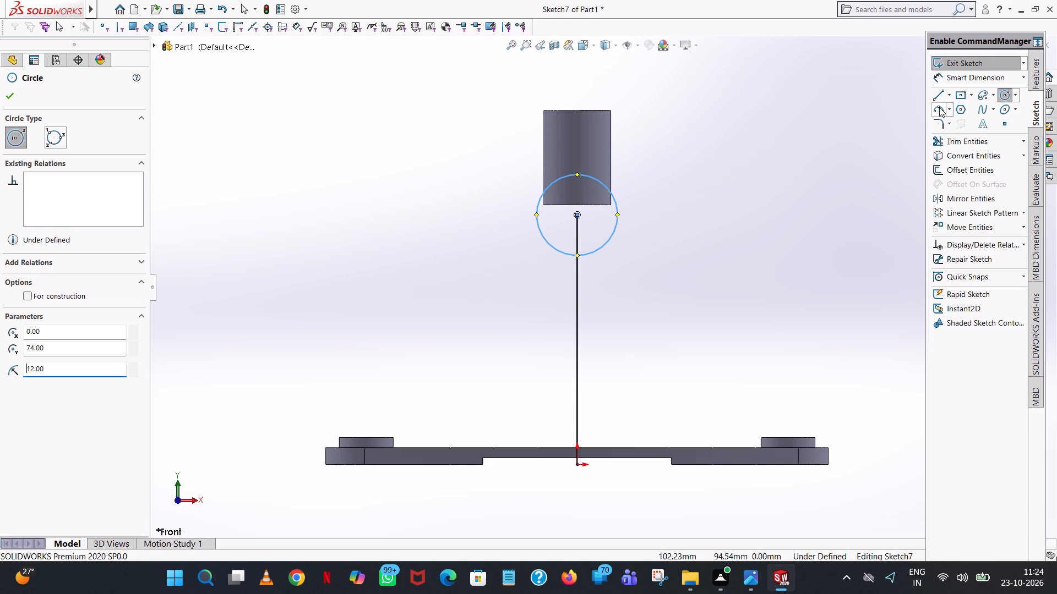
pyautogui.click(737, 156)
pyautogui.rightClick(737, 156)
pyautogui.click(784, 166)
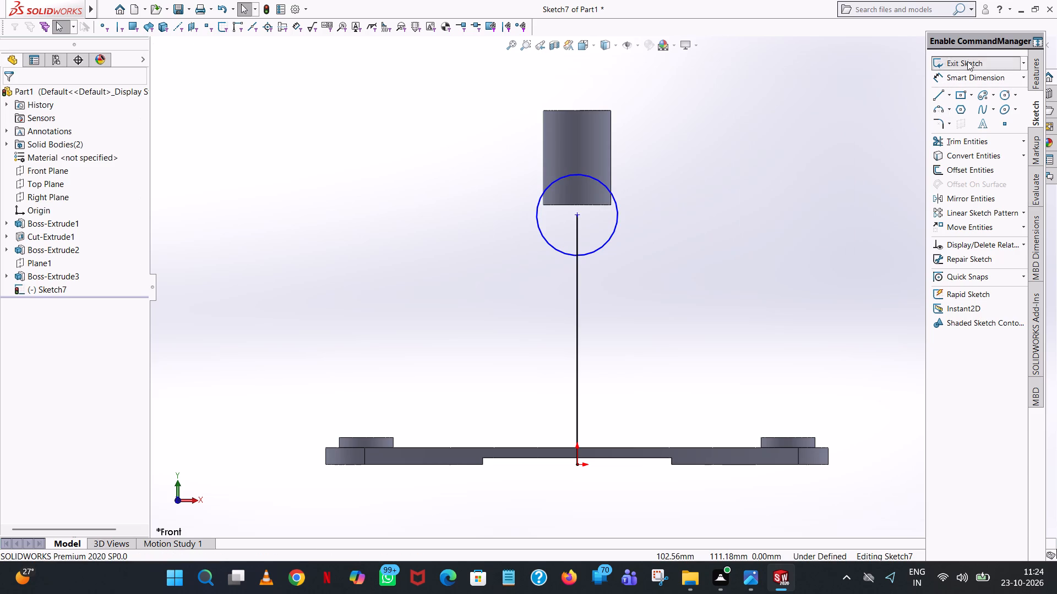
# Dimension the diameter of the circle below the raised cylinder.
pyautogui.click(980, 76)
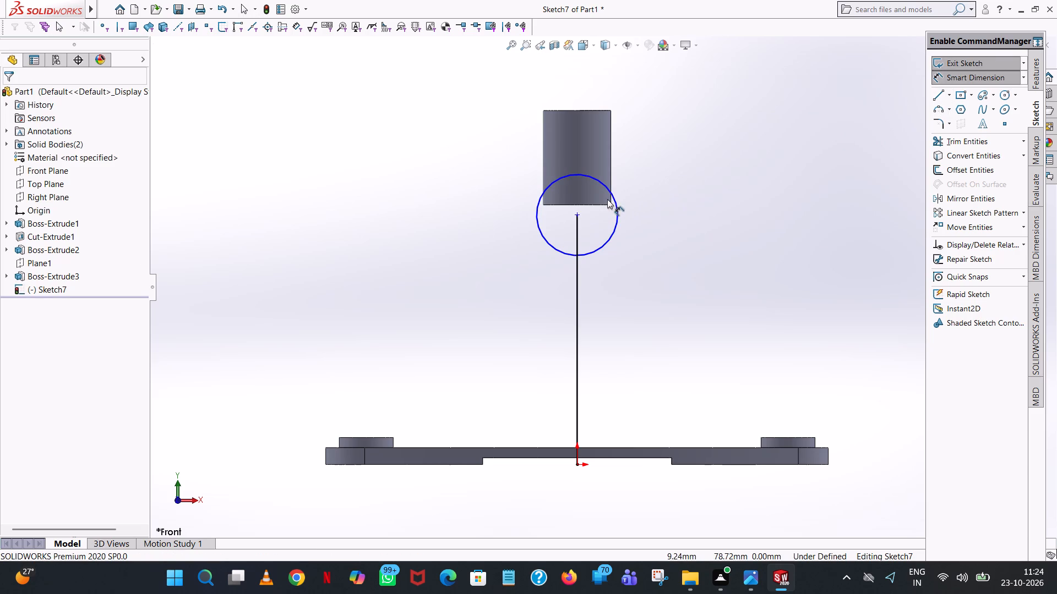
pyautogui.click(608, 186)
pyautogui.click(690, 127)
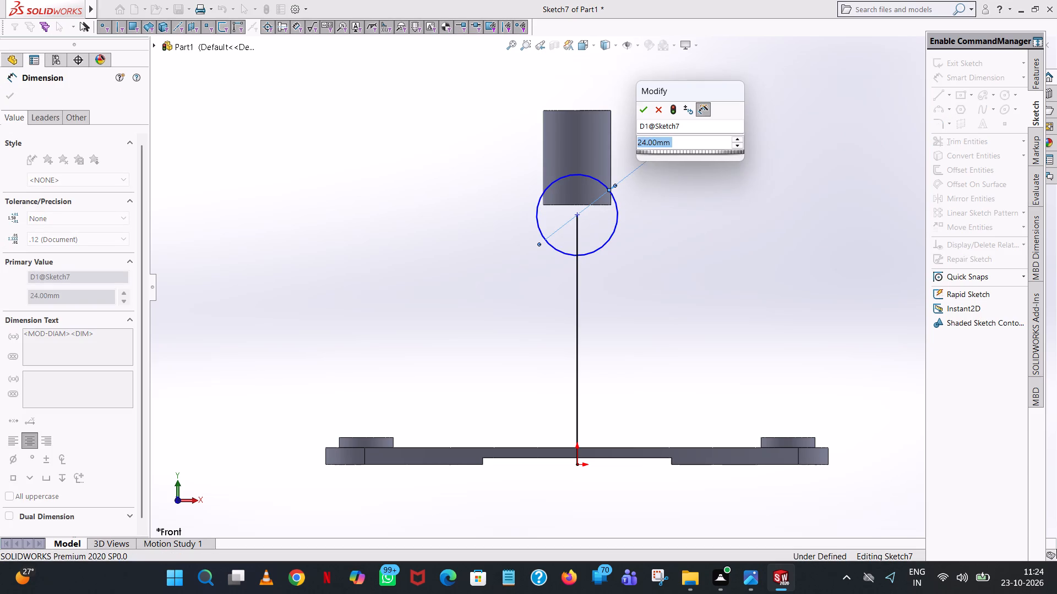
pyautogui.click(648, 110)
pyautogui.click(754, 82)
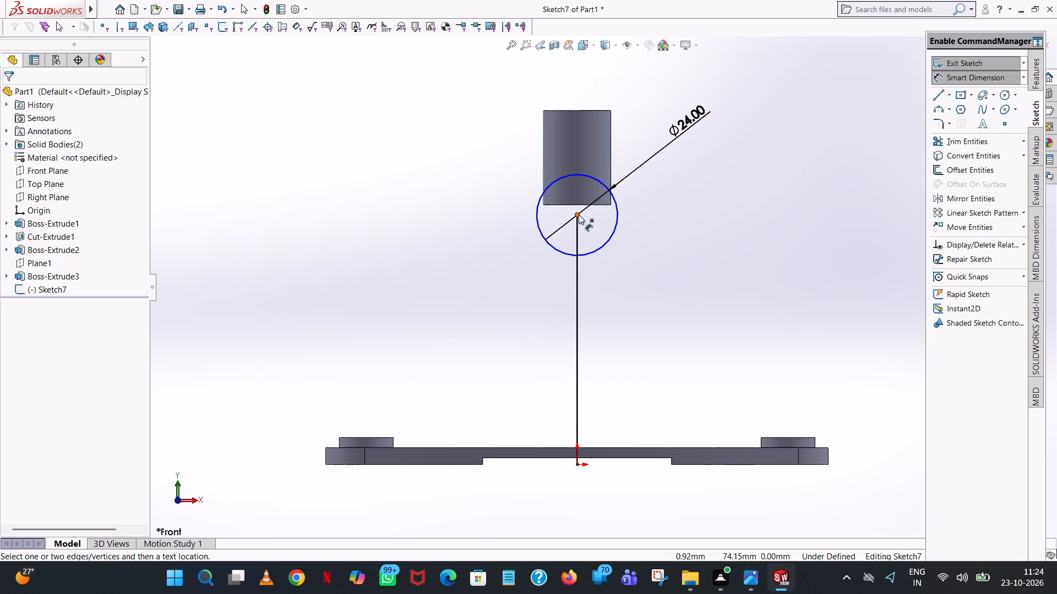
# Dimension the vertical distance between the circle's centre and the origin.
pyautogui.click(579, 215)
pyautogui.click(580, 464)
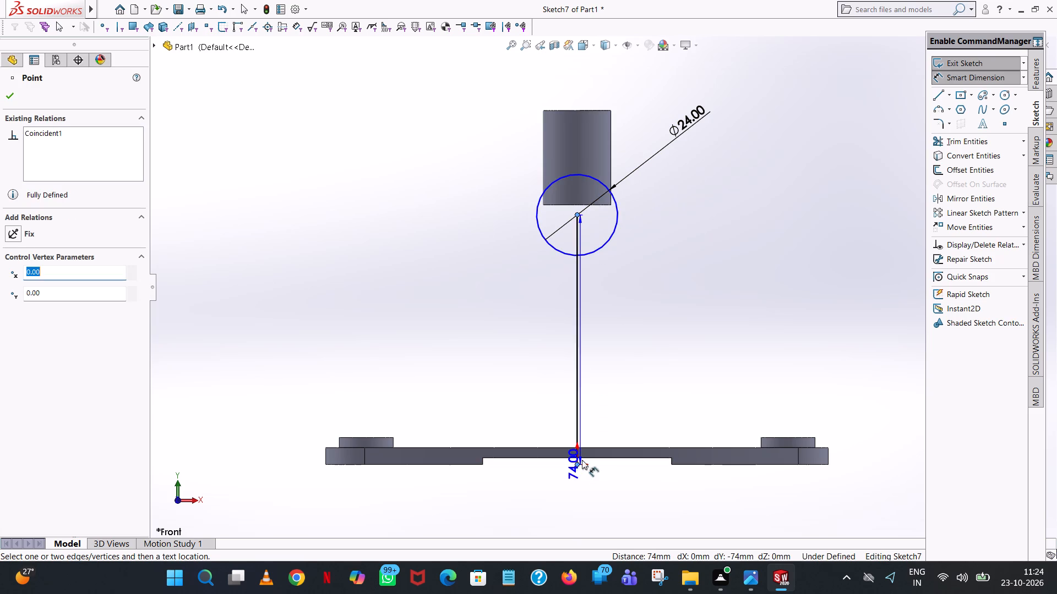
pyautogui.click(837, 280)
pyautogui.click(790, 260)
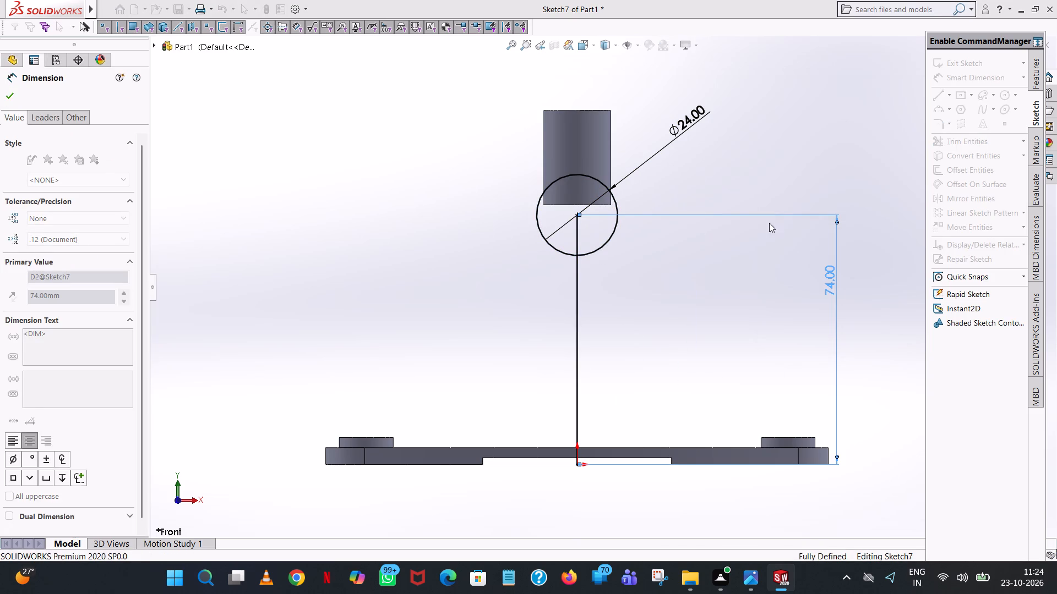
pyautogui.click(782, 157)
# Trim away the vertical line between the origin and the circle's centre.
pyautogui.click(939, 134)
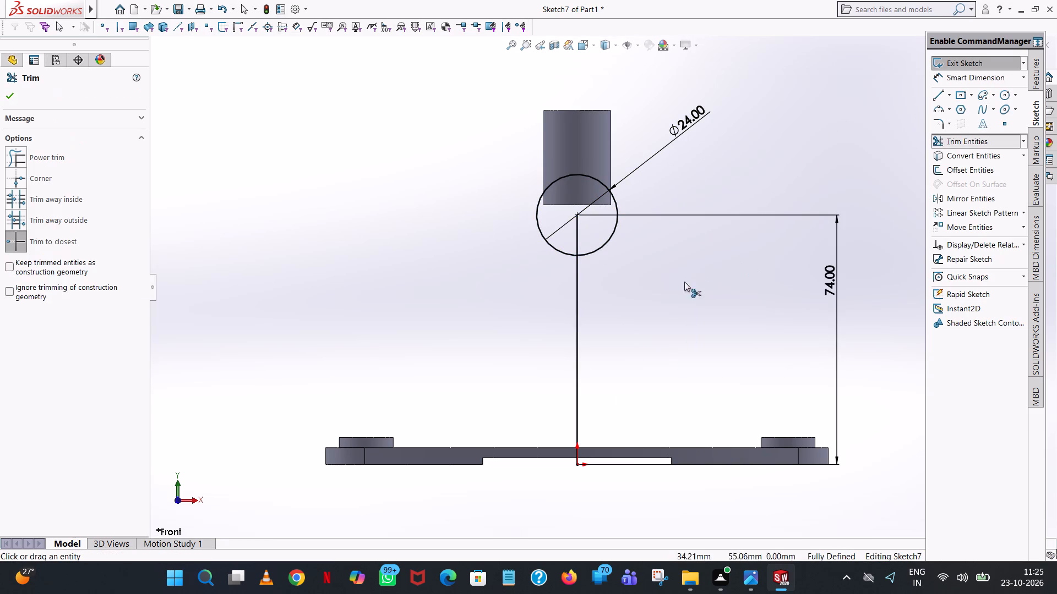
pyautogui.click(576, 233)
pyautogui.click(580, 306)
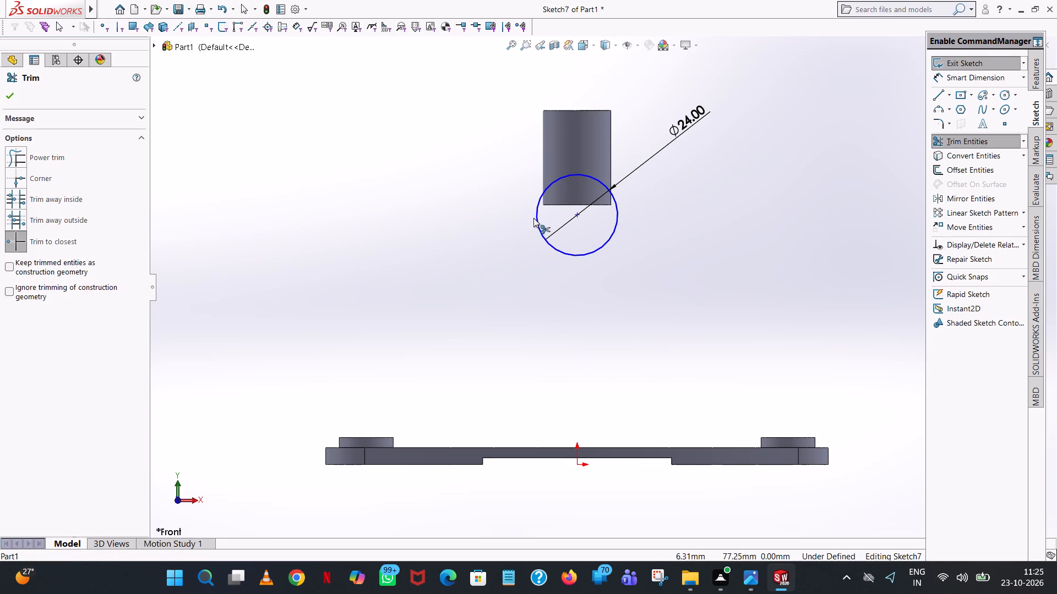
pyautogui.click(10, 101)
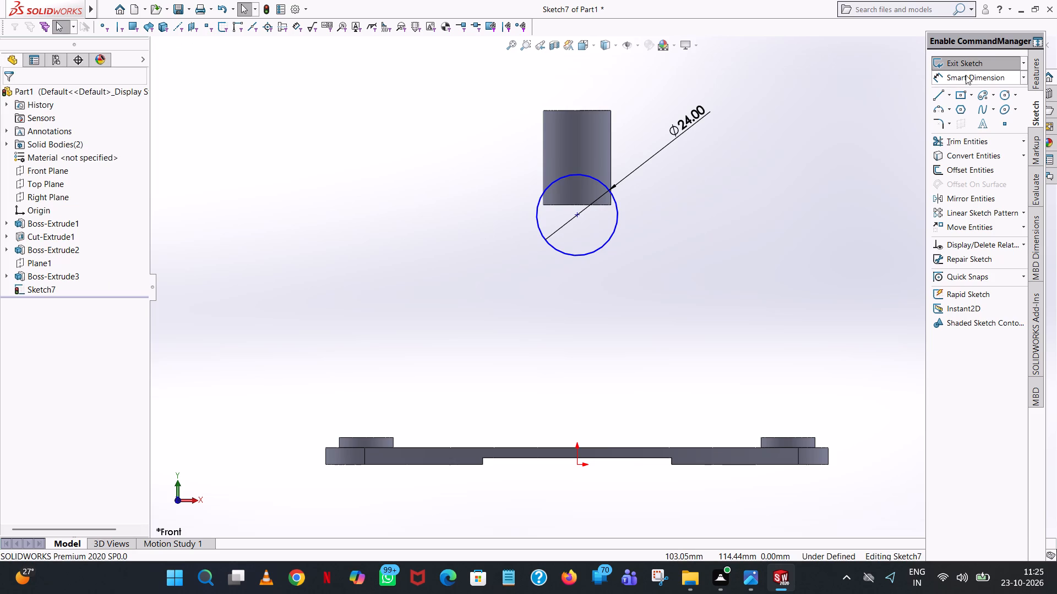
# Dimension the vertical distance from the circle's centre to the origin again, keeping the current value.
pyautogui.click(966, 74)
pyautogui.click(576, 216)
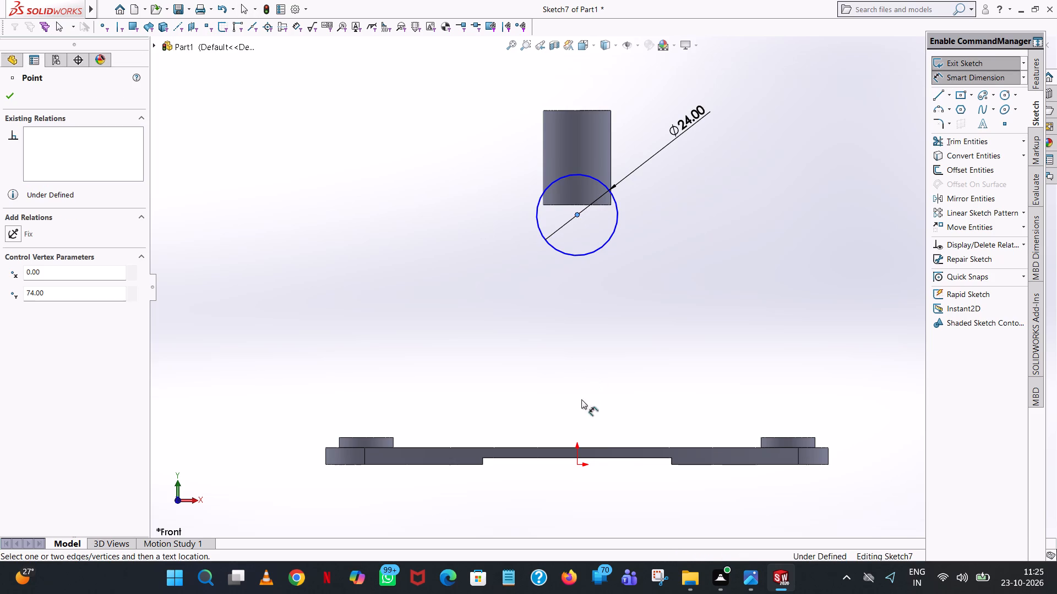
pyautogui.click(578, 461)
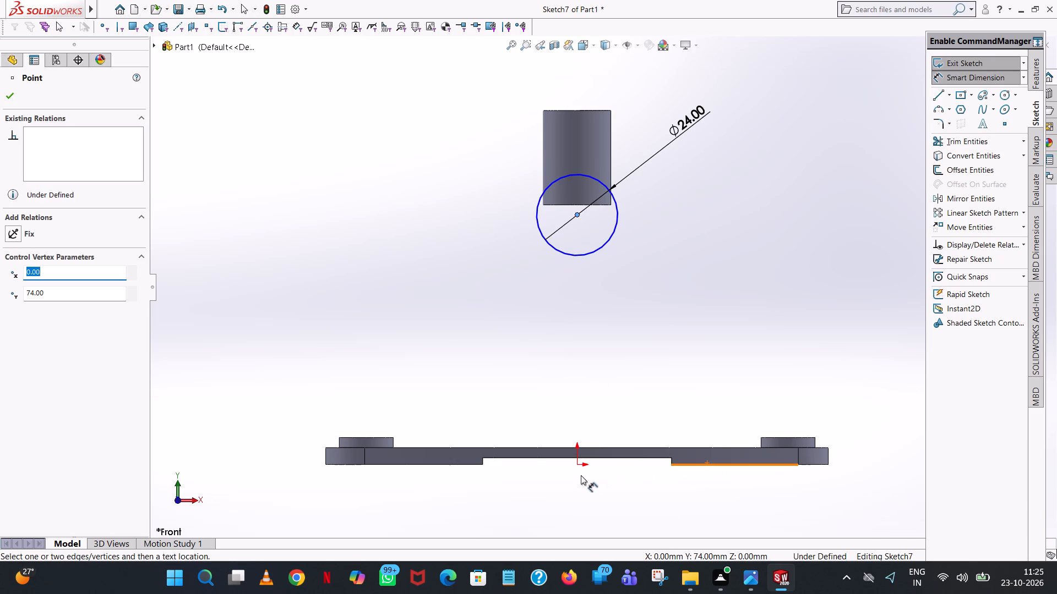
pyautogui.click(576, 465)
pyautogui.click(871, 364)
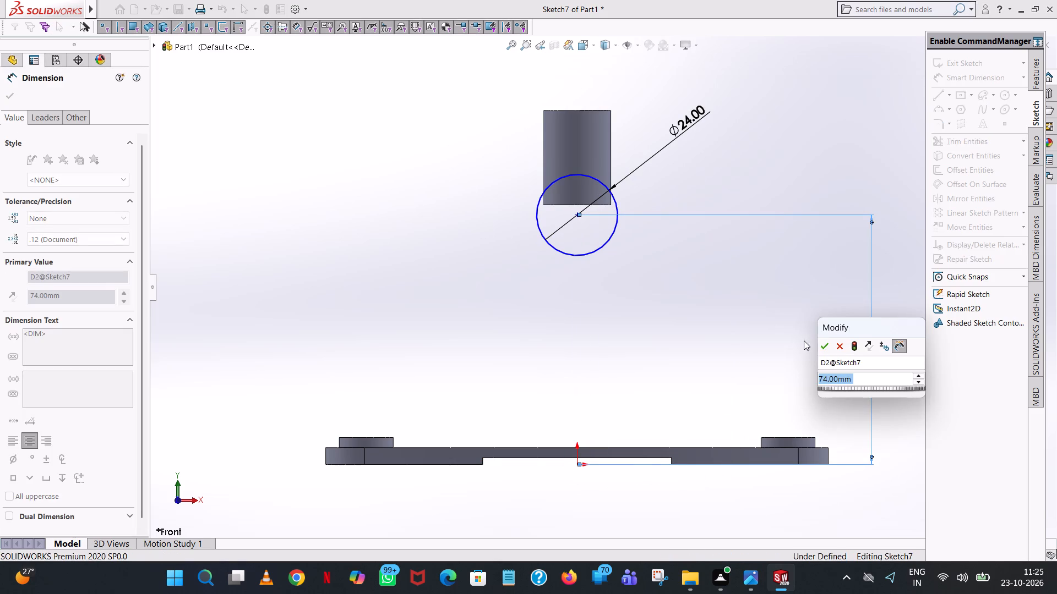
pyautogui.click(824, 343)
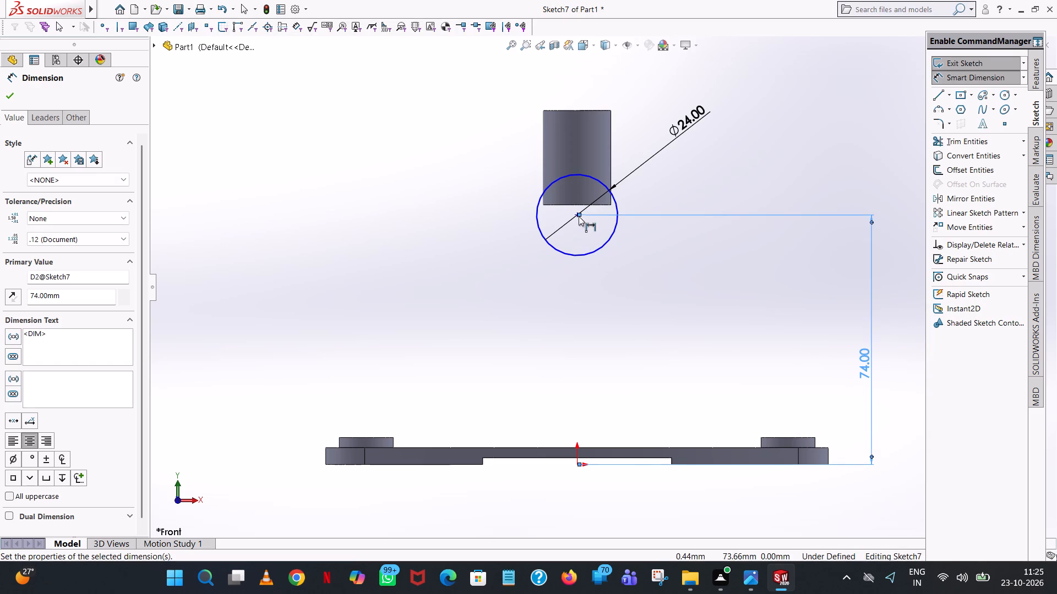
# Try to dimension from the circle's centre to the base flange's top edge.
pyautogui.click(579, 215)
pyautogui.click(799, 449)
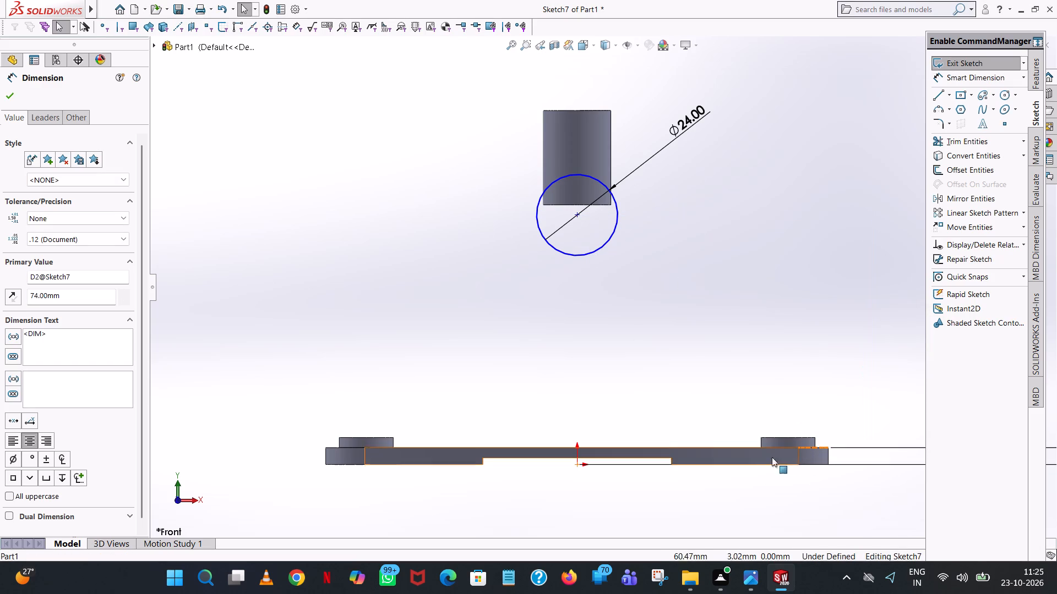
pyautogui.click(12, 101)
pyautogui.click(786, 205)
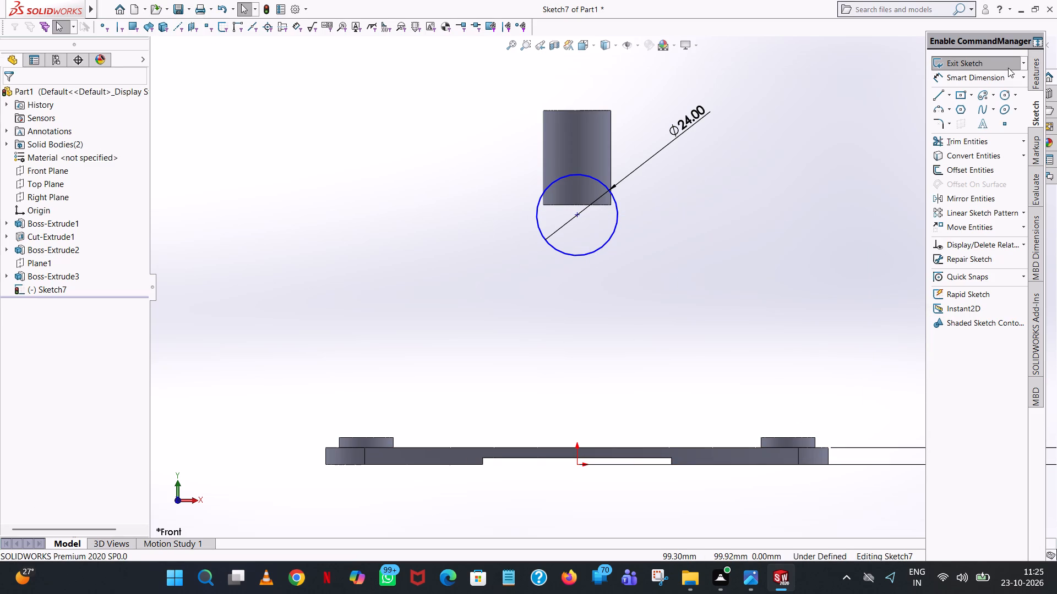
# Dimension the vertical distance from the circle's centre to the top edge of the flange's right-hand boss.
pyautogui.click(971, 78)
pyautogui.click(578, 213)
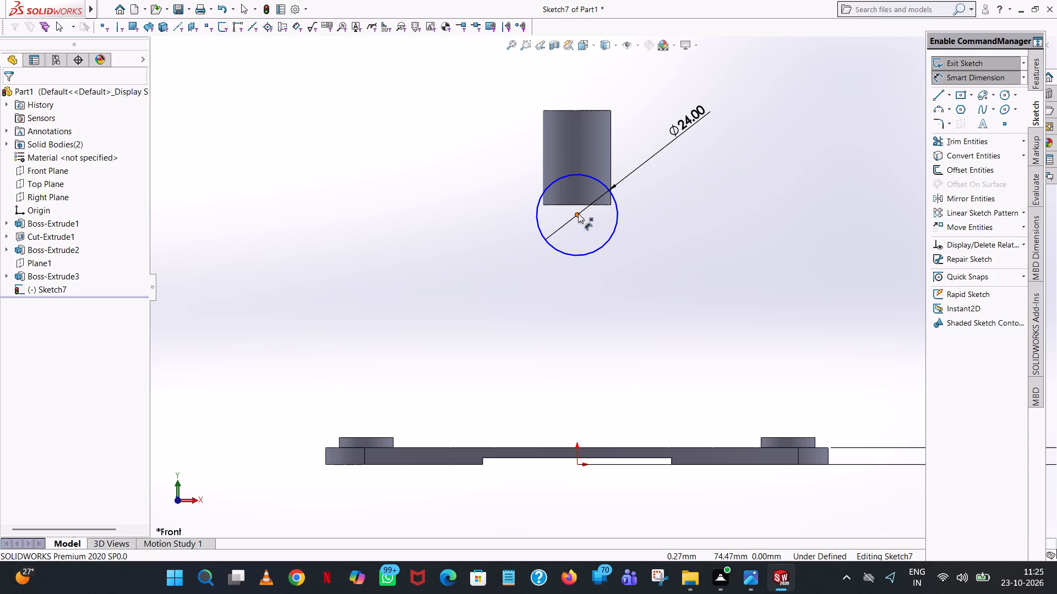
pyautogui.click(796, 436)
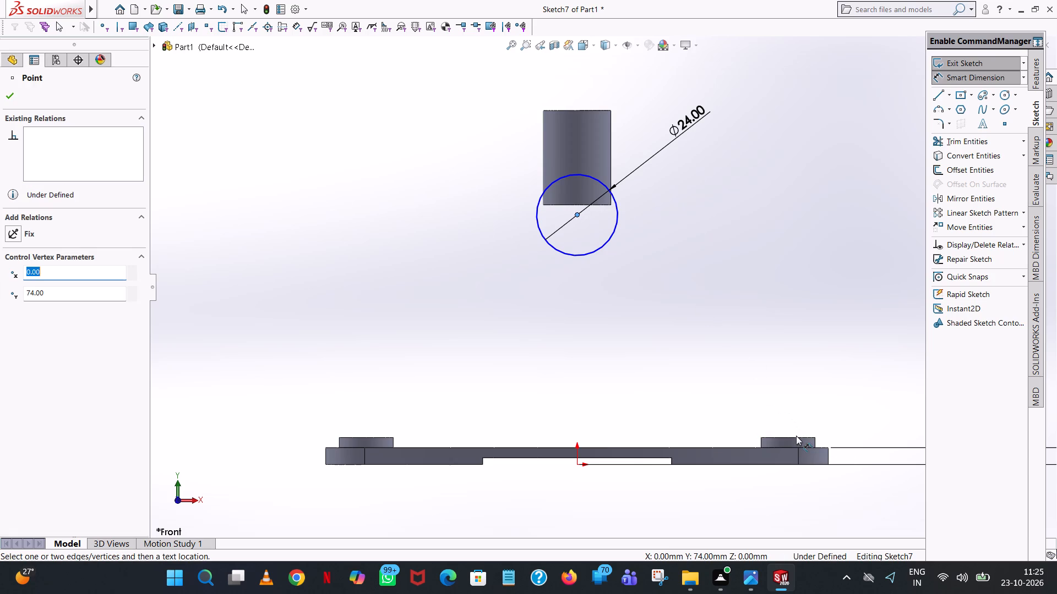
pyautogui.click(789, 437)
pyautogui.click(866, 366)
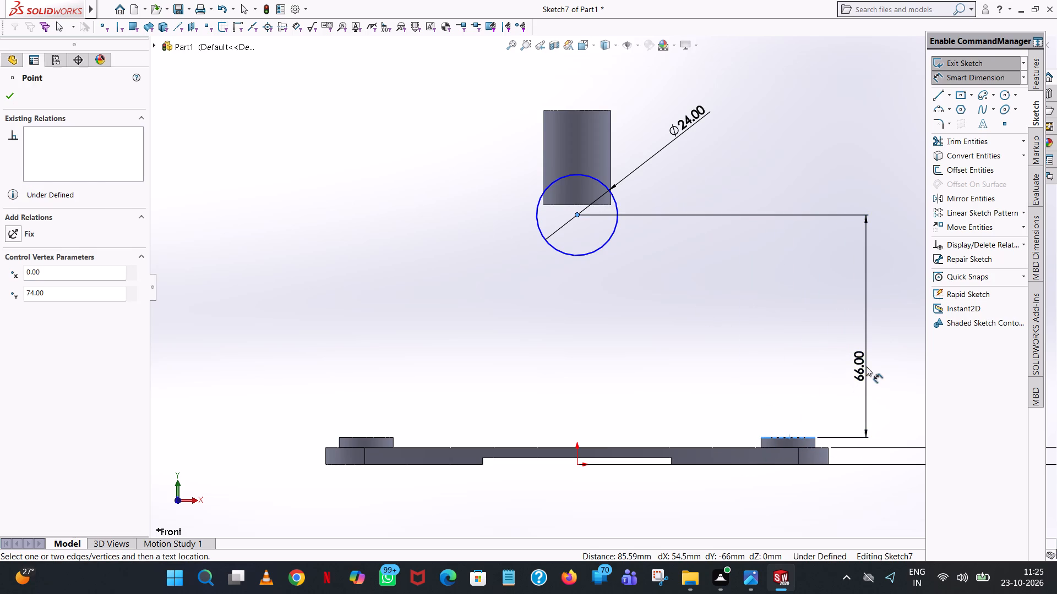
pyautogui.click(813, 349)
pyautogui.click(782, 249)
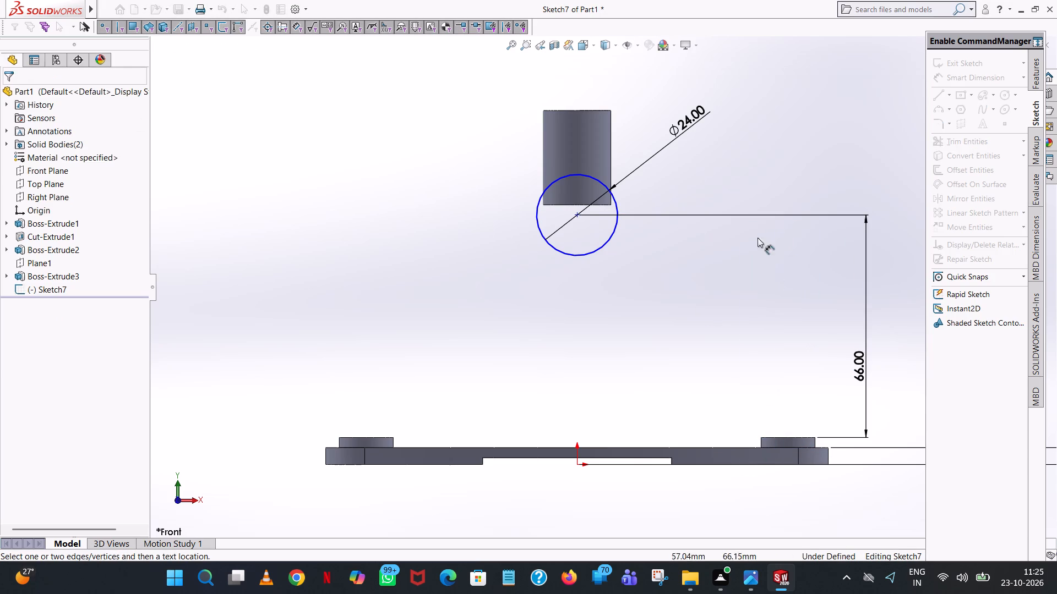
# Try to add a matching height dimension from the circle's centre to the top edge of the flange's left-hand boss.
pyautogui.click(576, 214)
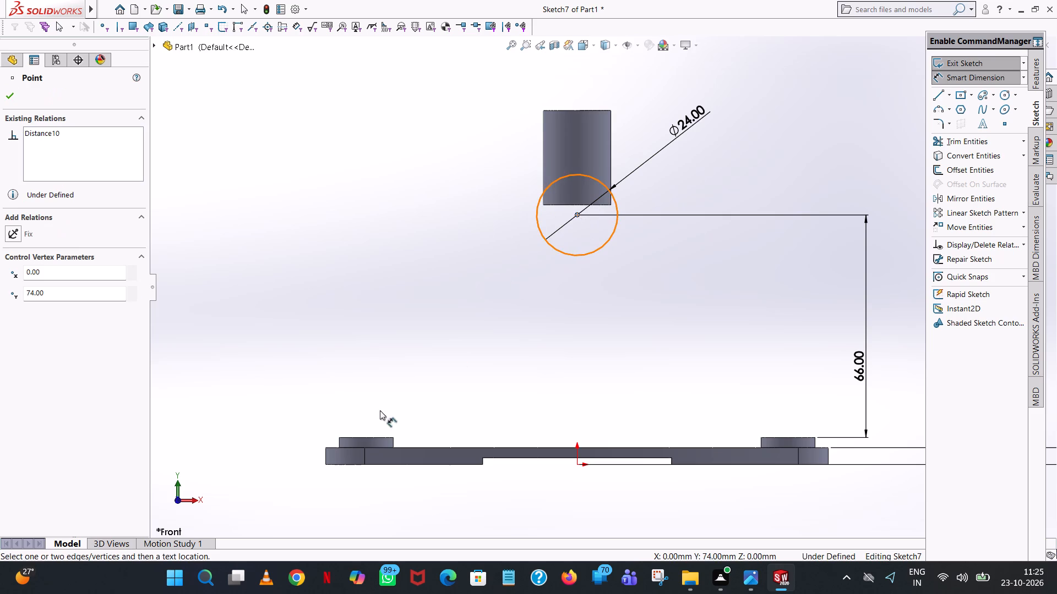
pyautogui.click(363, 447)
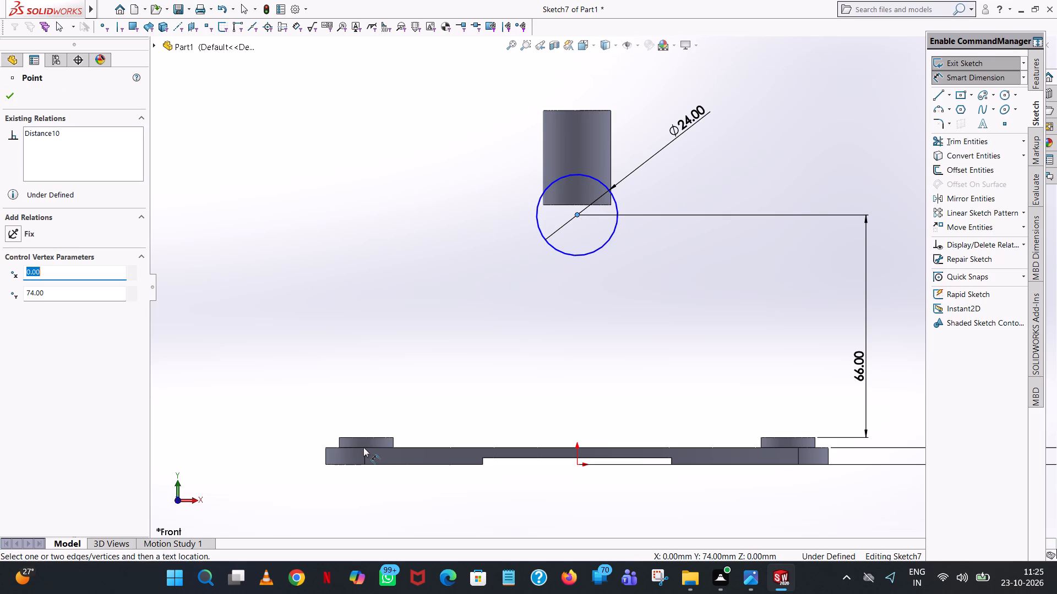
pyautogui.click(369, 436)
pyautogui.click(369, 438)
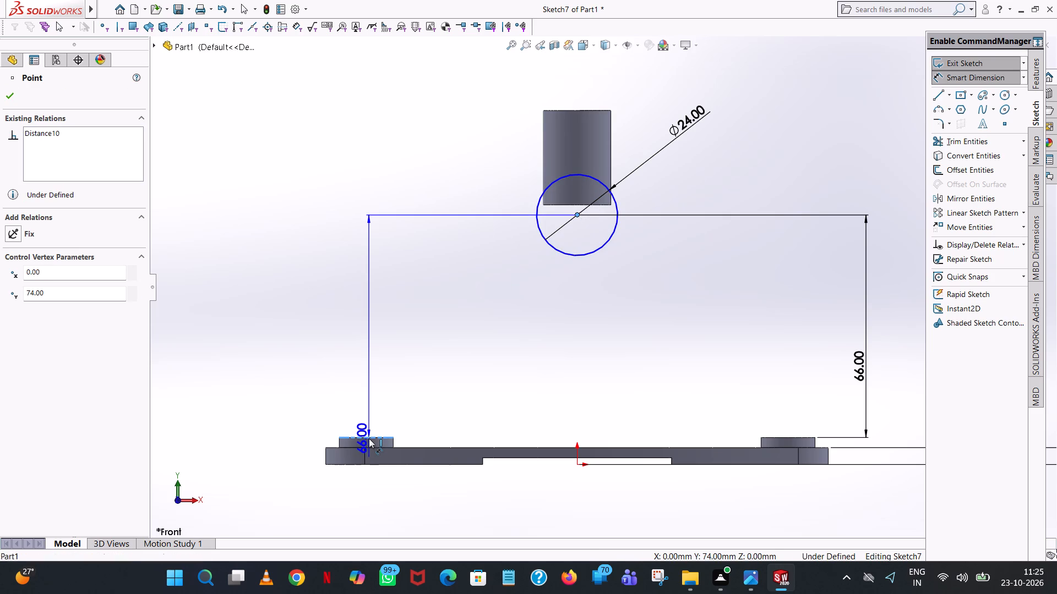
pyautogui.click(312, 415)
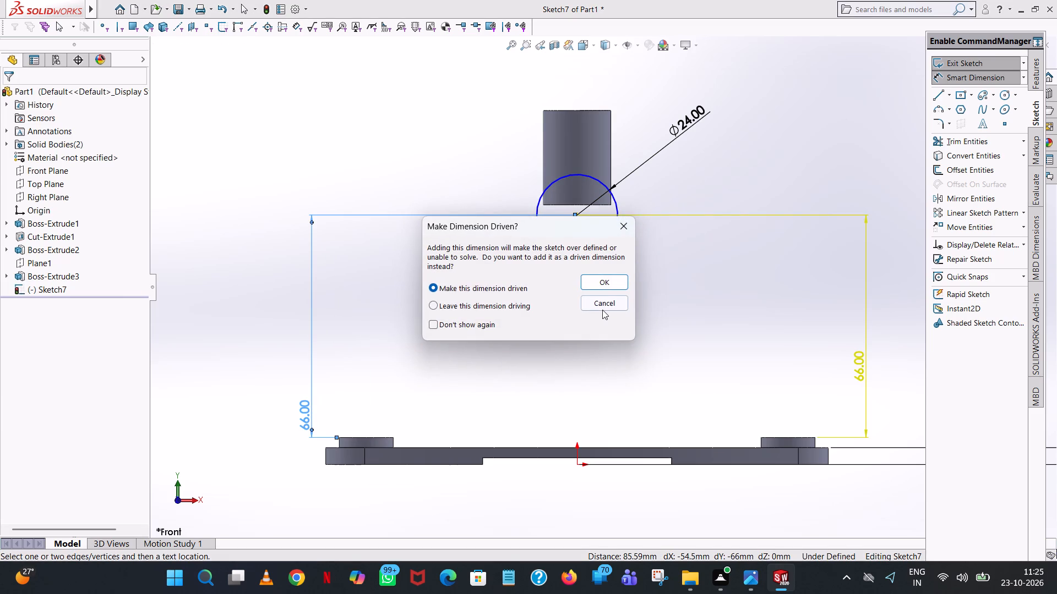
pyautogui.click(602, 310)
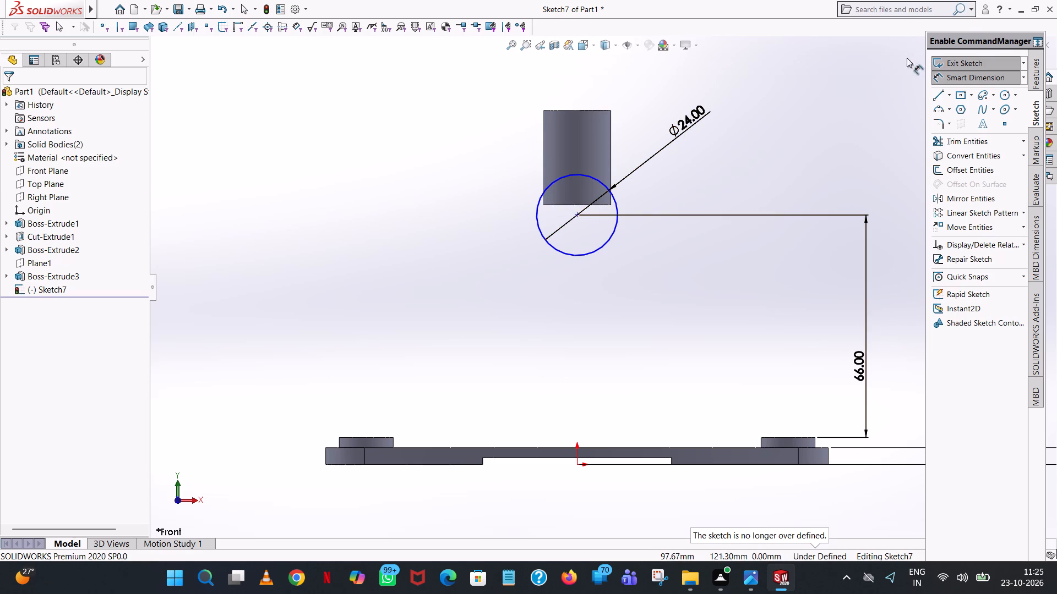
# Add a Vertical relation between the circle's centre and the origin.
pyautogui.click(966, 76)
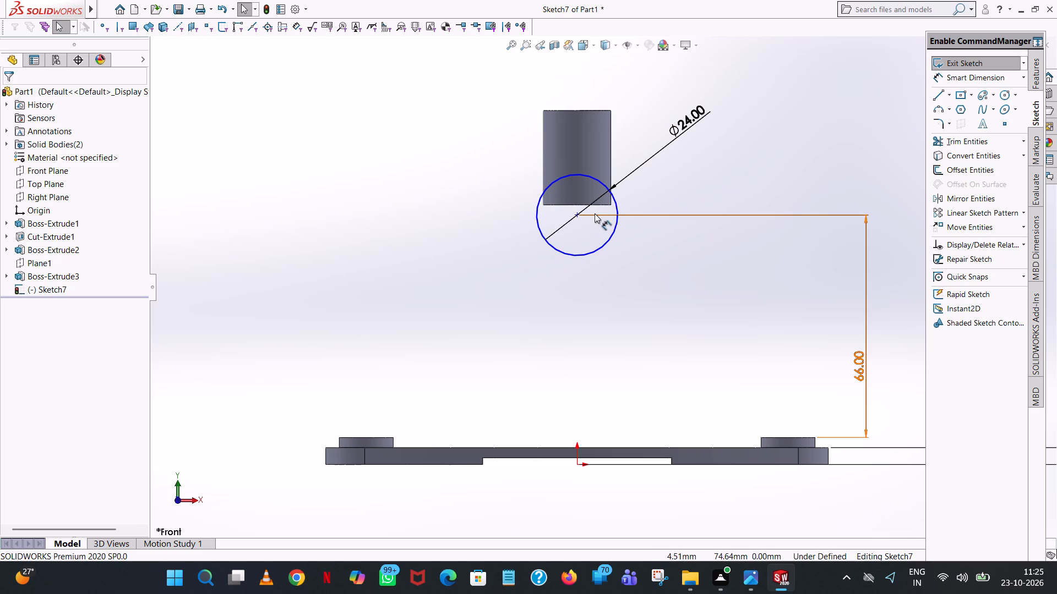
pyautogui.keyDown('ctrl'); pyautogui.click(579, 213); pyautogui.keyUp('ctrl')
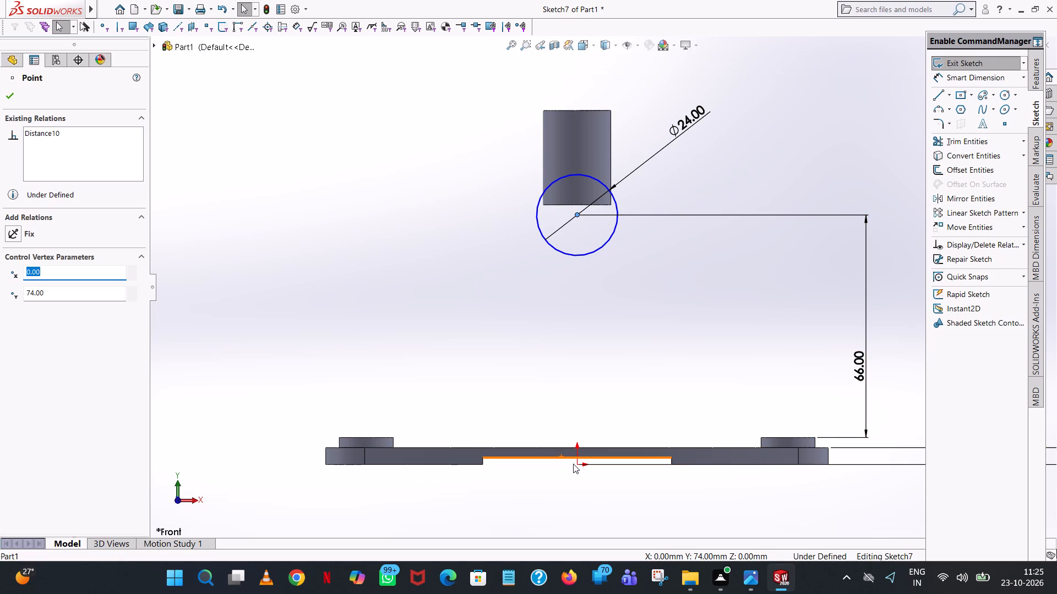
pyautogui.keyDown('ctrl'); pyautogui.click(576, 465); pyautogui.keyUp('ctrl')
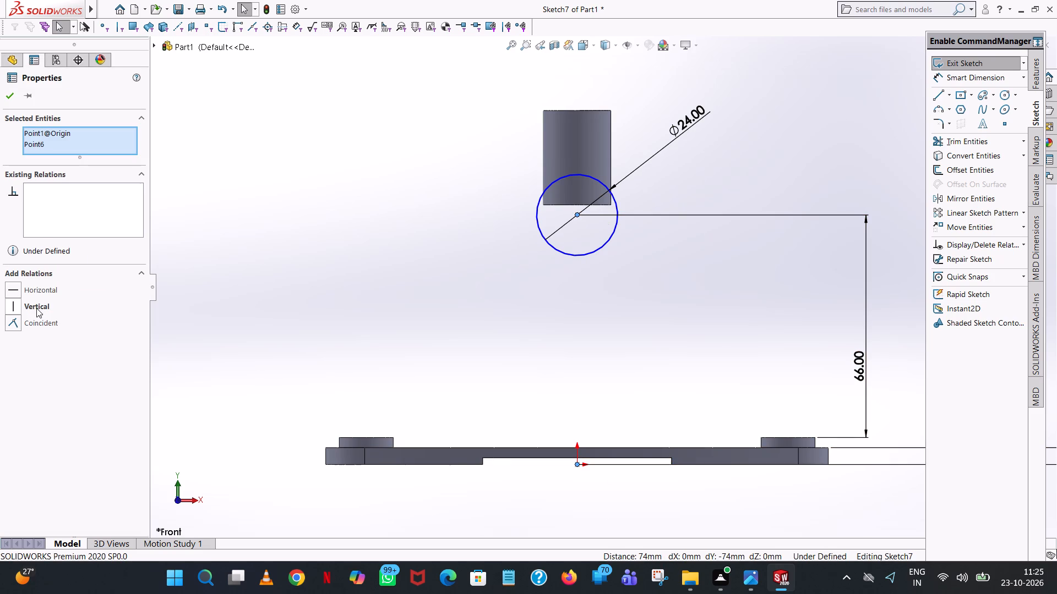
pyautogui.click(36, 307)
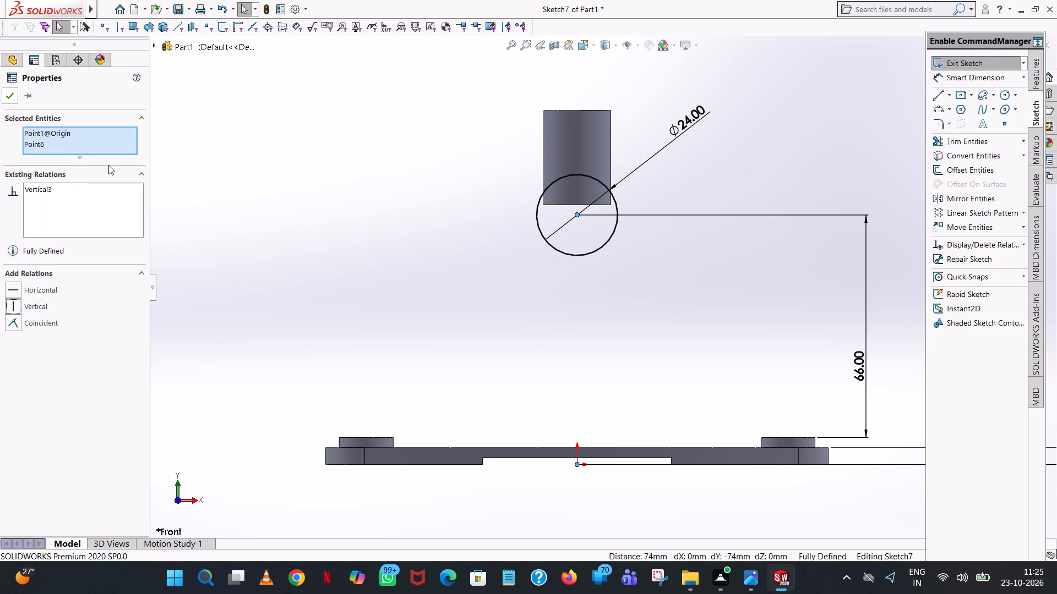
pyautogui.click(13, 99)
pyautogui.click(429, 183)
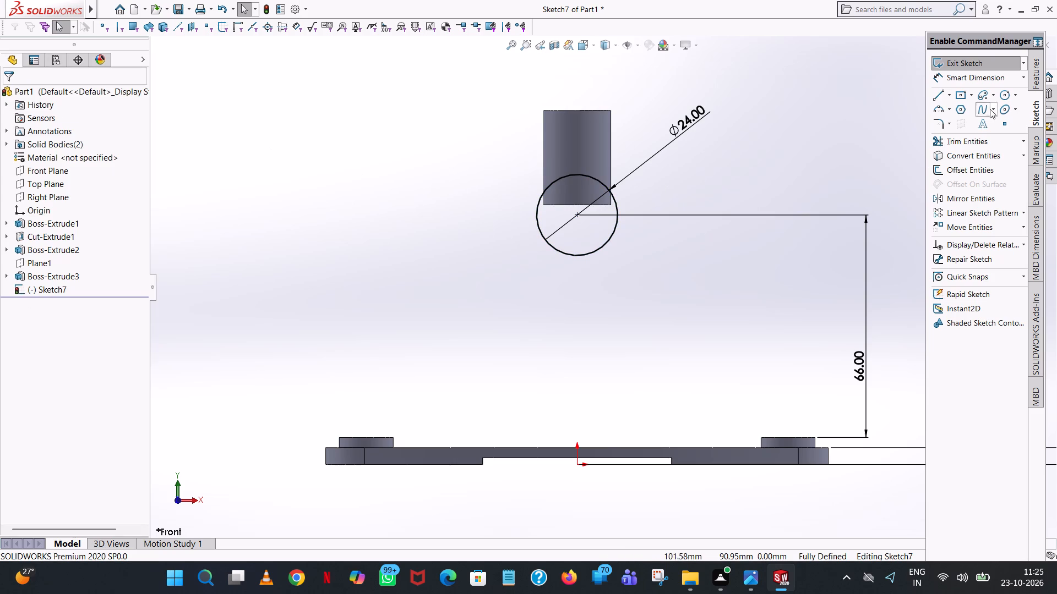
# Sketch a 3 mm vertical line down the left boss's inner edge, continuing about 1 mm horizontally along the flange's top edge.
pyautogui.click(940, 106)
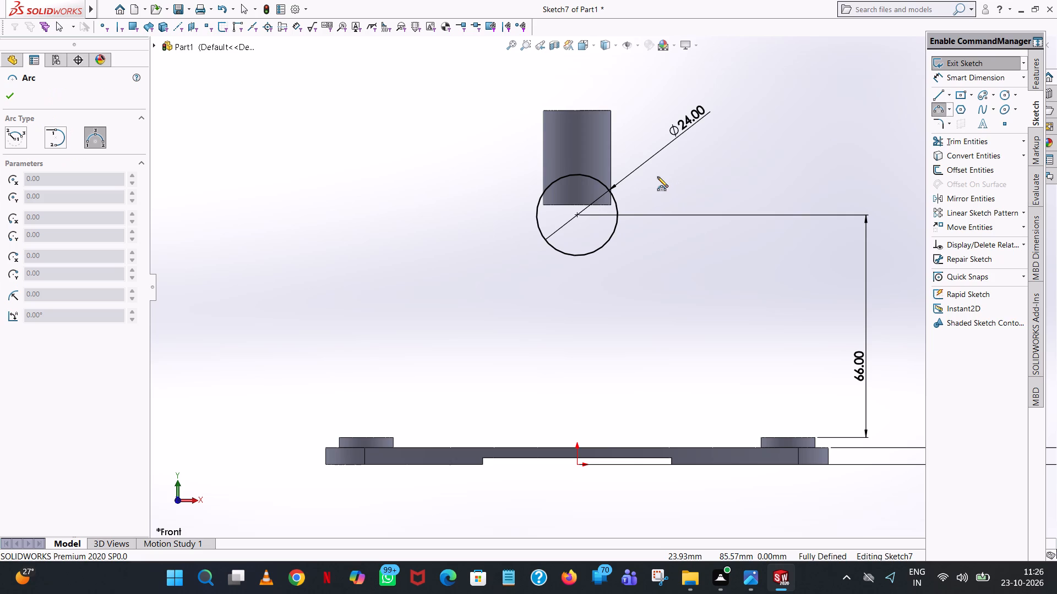
pyautogui.click(937, 96)
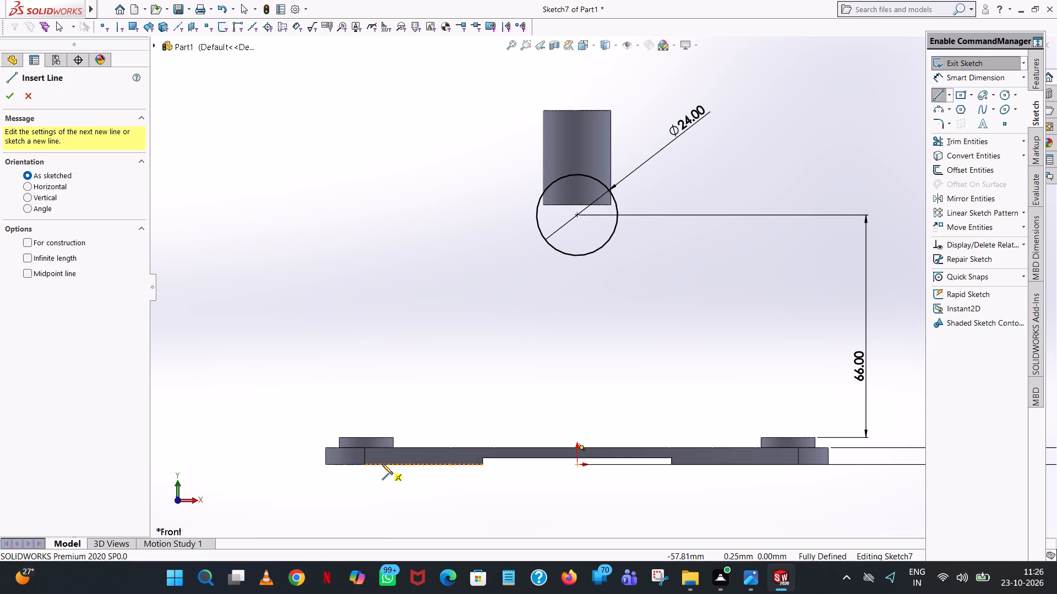
pyautogui.scroll(-9, 385, 464)
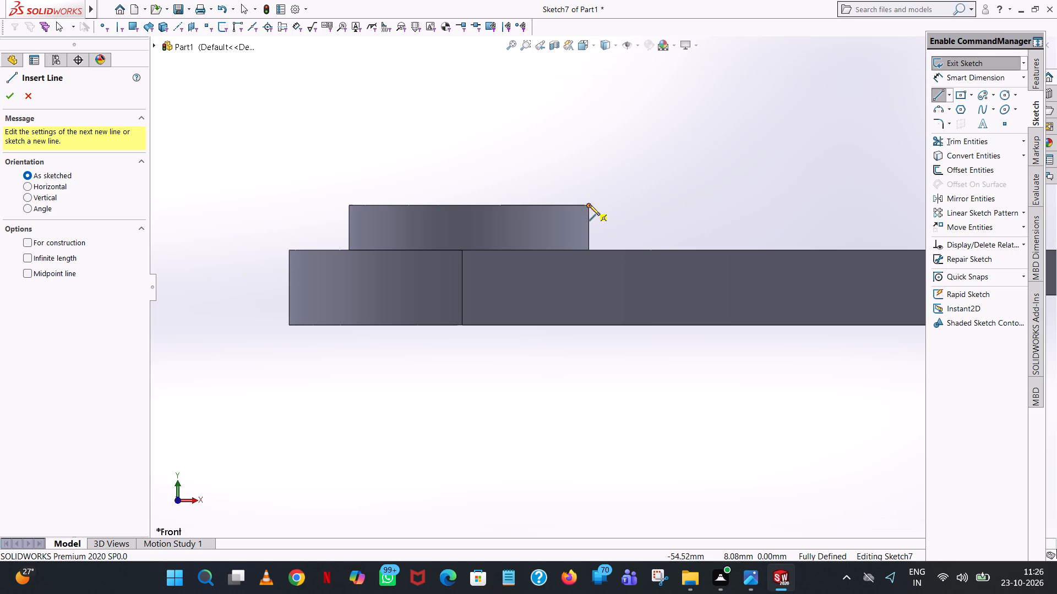
pyautogui.scroll(-2, 588, 249)
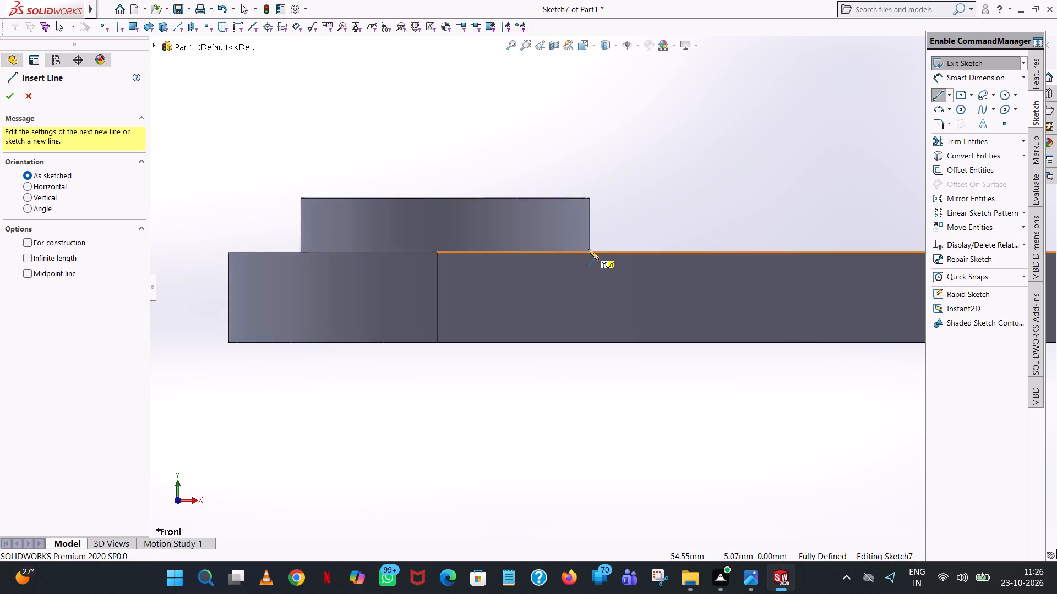
pyautogui.scroll(-5, 588, 249)
pyautogui.click(599, 111)
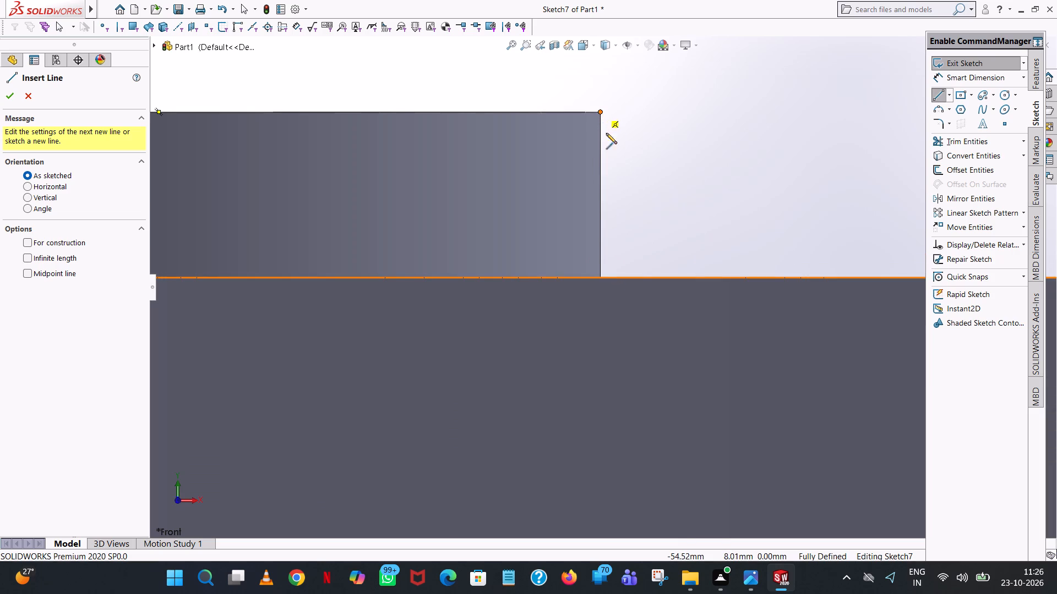
pyautogui.click(601, 278)
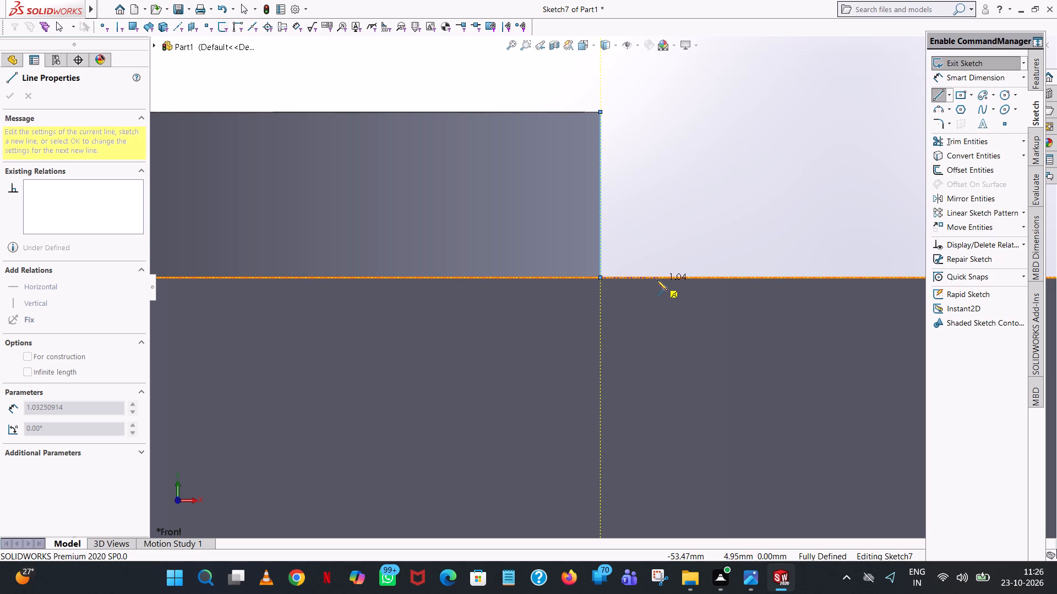
pyautogui.click(657, 280)
pyautogui.scroll(5, 657, 280)
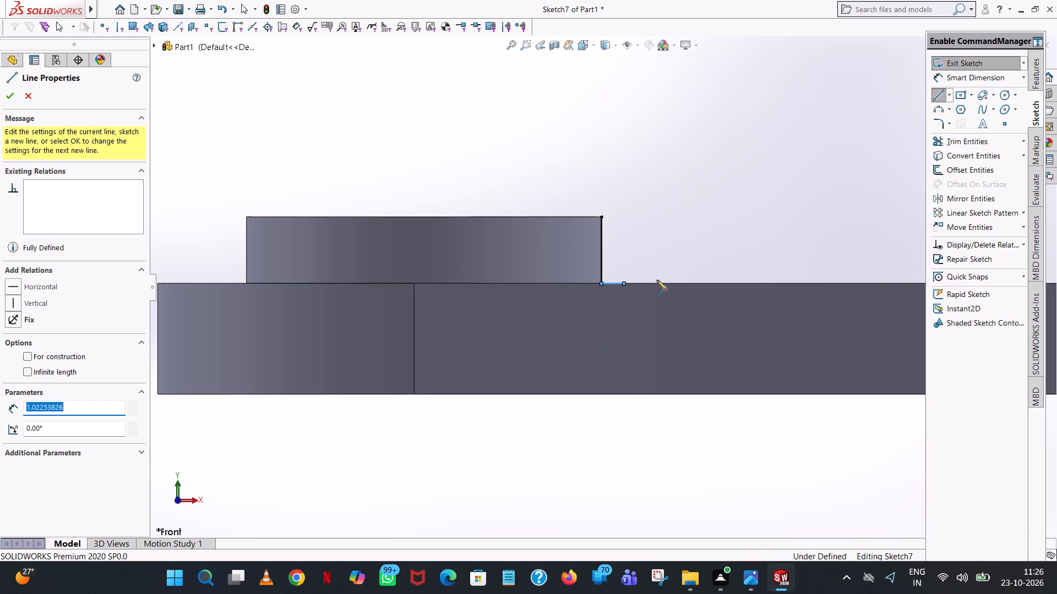
pyautogui.scroll(9, 657, 280)
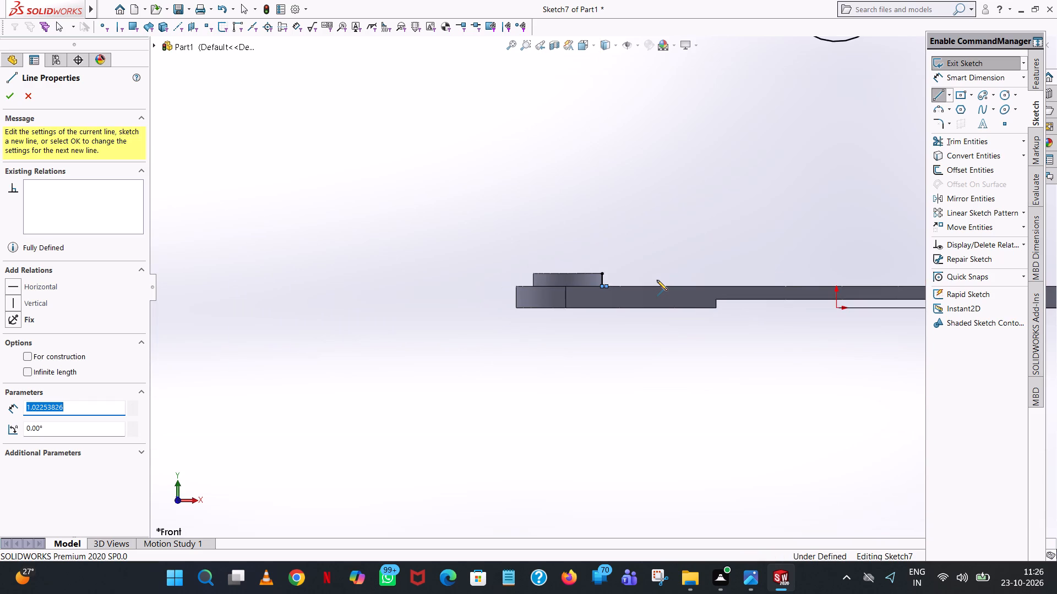
pyautogui.scroll(2, 657, 280)
pyautogui.scroll(-5, 657, 280)
pyautogui.rightClick(657, 280)
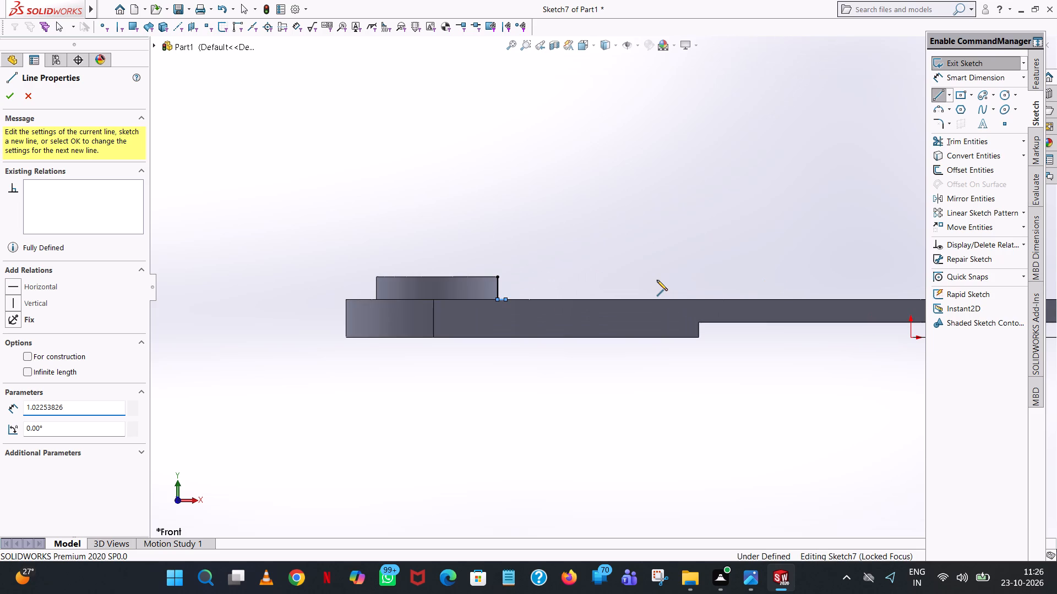
pyautogui.click(691, 283)
# Set the length of the short horizontal line beside the left boss to 2 mm.
pyautogui.scroll(-8, 516, 322)
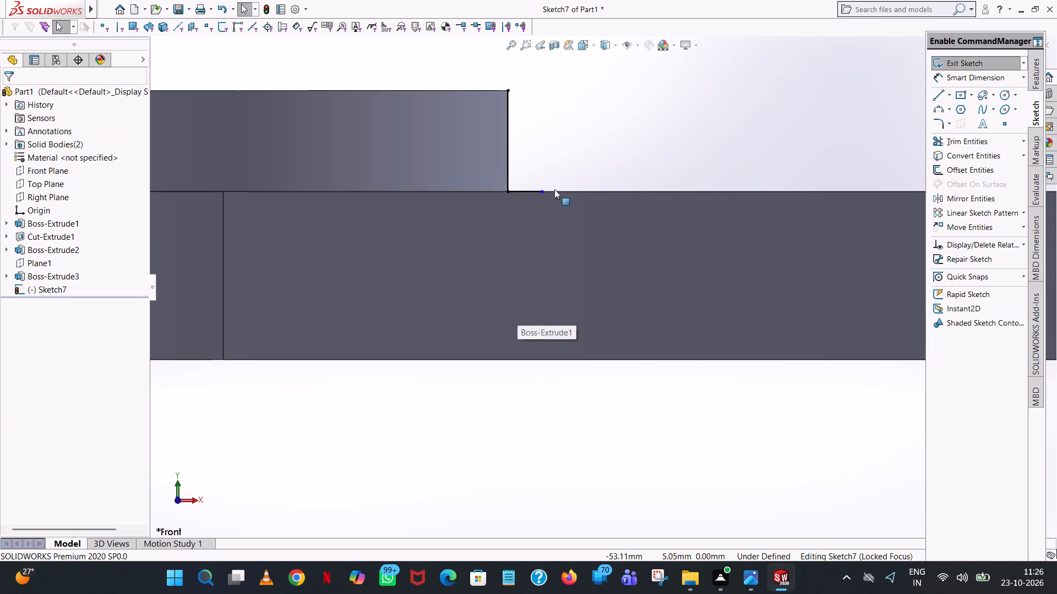
pyautogui.click(535, 190)
pyautogui.press('2')
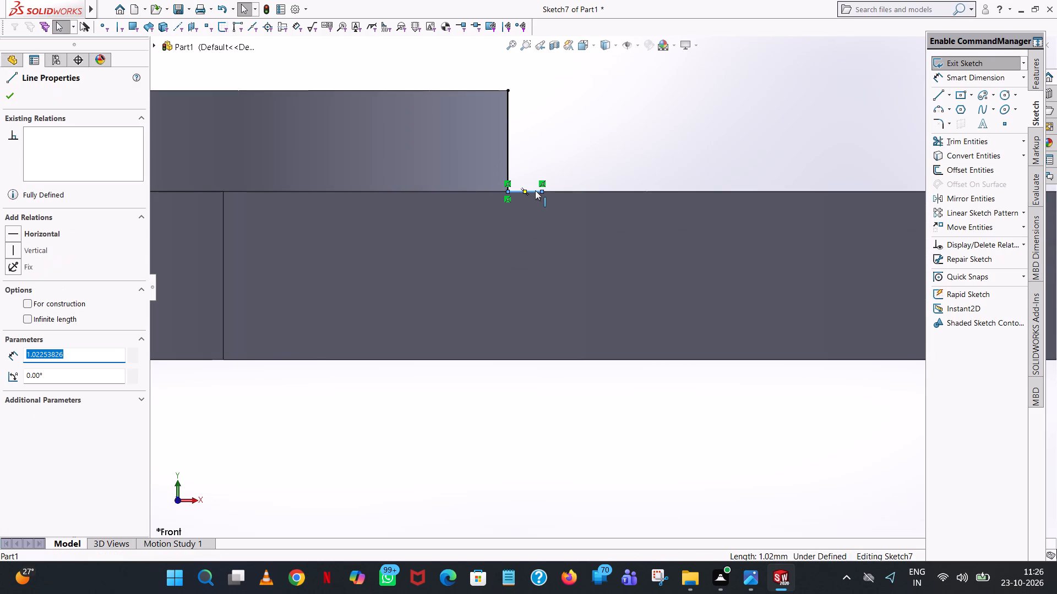
pyautogui.press('Return')
pyautogui.click(622, 136)
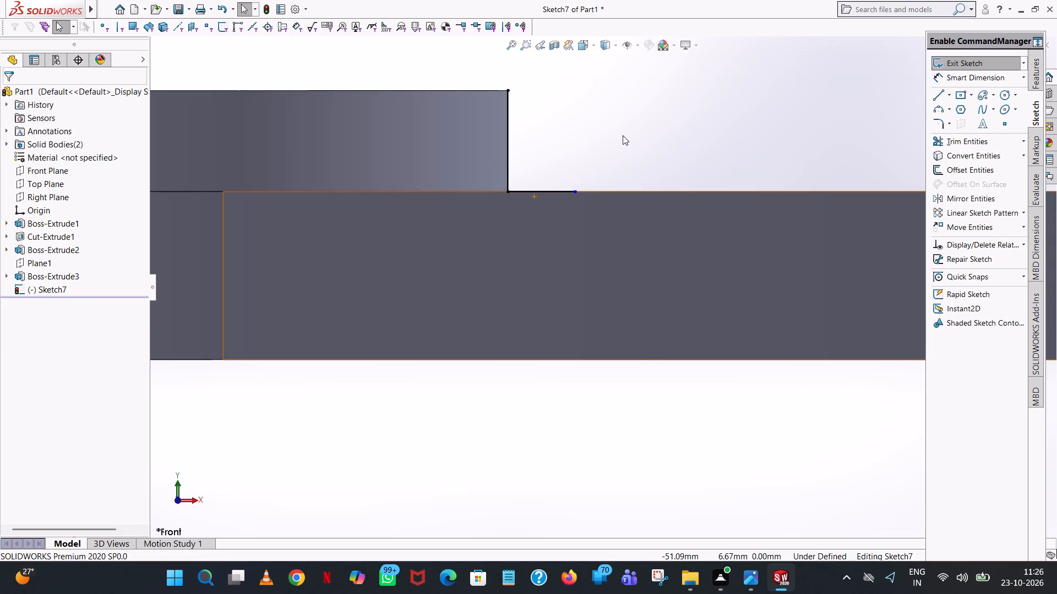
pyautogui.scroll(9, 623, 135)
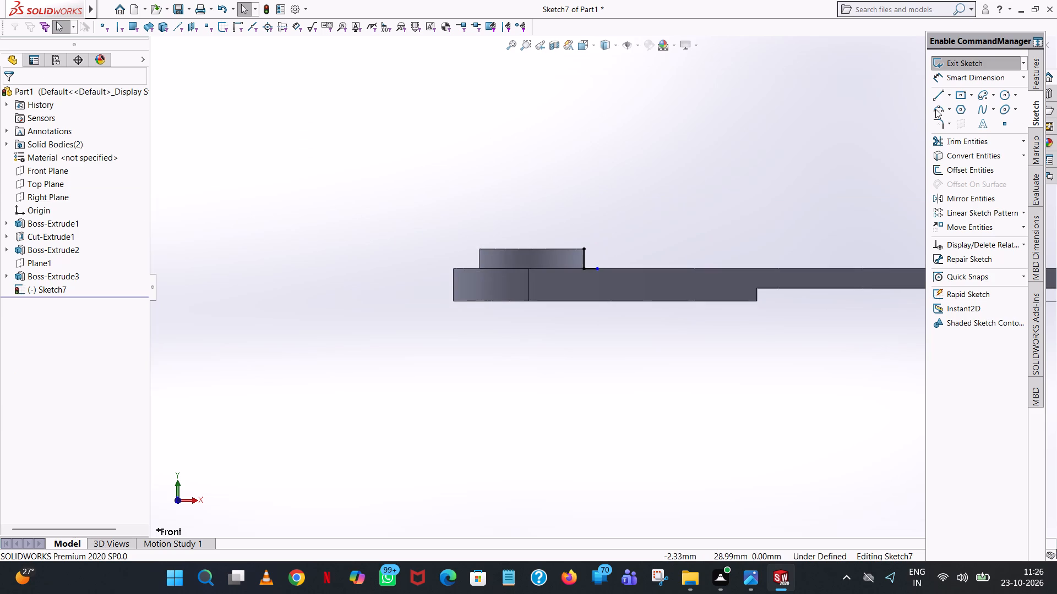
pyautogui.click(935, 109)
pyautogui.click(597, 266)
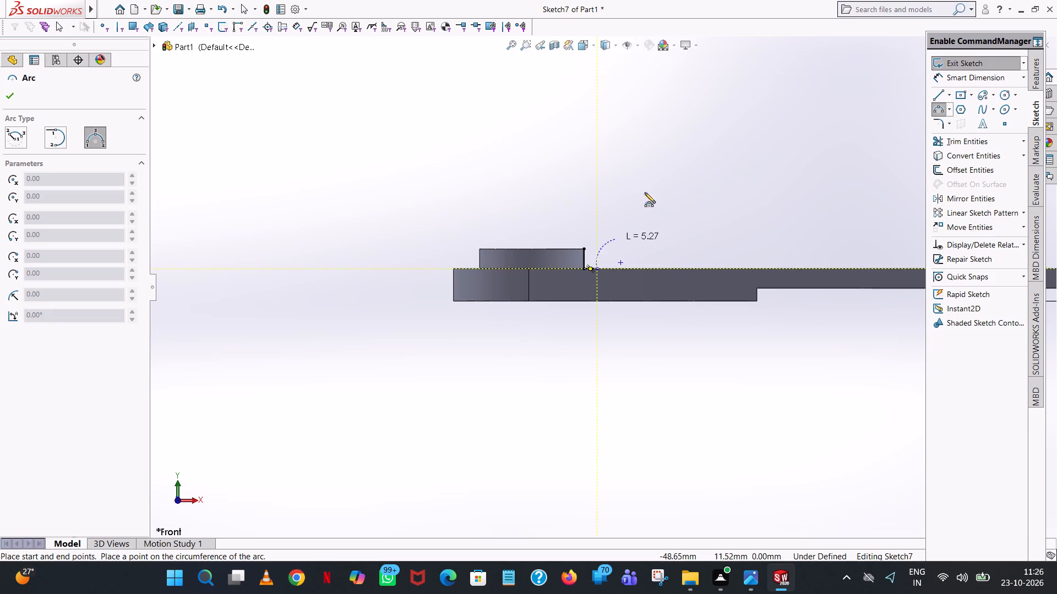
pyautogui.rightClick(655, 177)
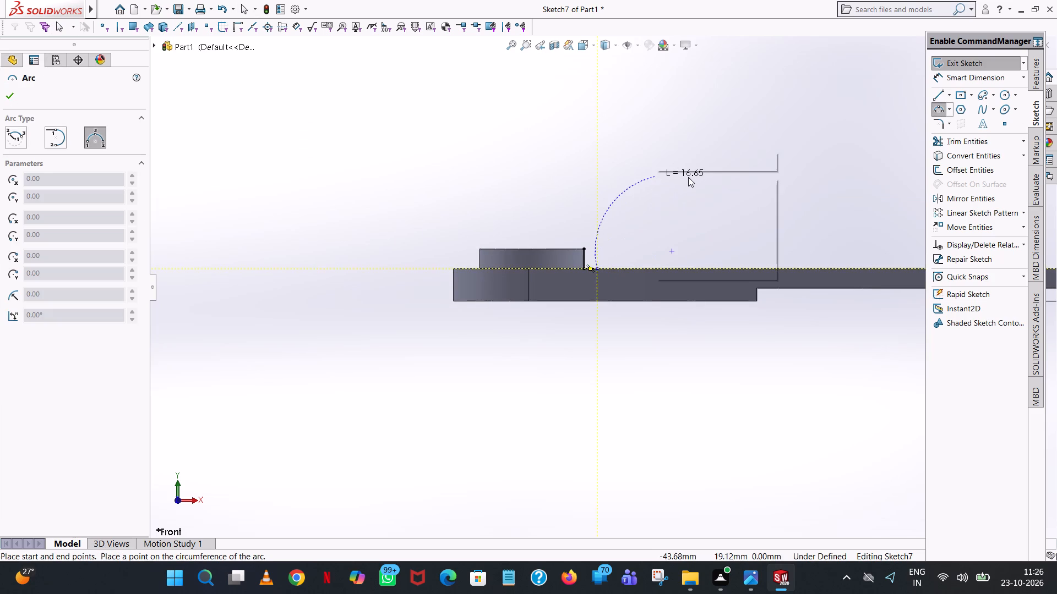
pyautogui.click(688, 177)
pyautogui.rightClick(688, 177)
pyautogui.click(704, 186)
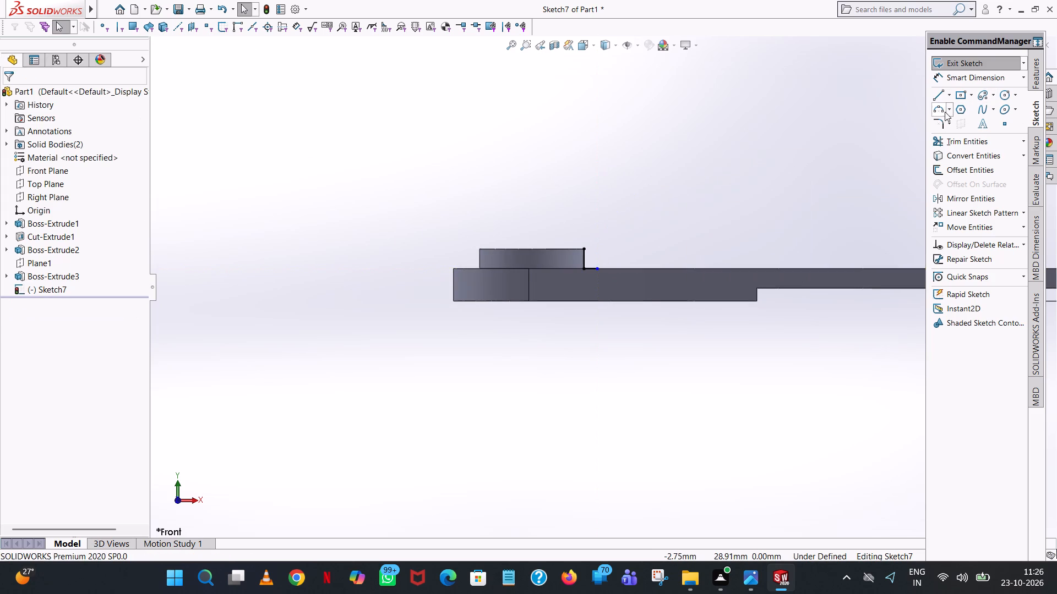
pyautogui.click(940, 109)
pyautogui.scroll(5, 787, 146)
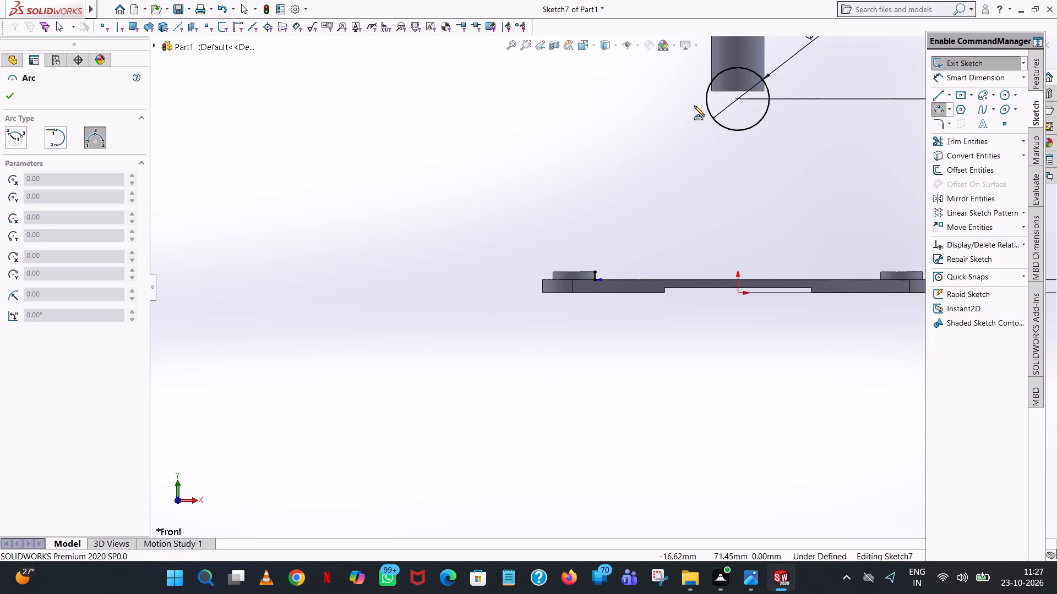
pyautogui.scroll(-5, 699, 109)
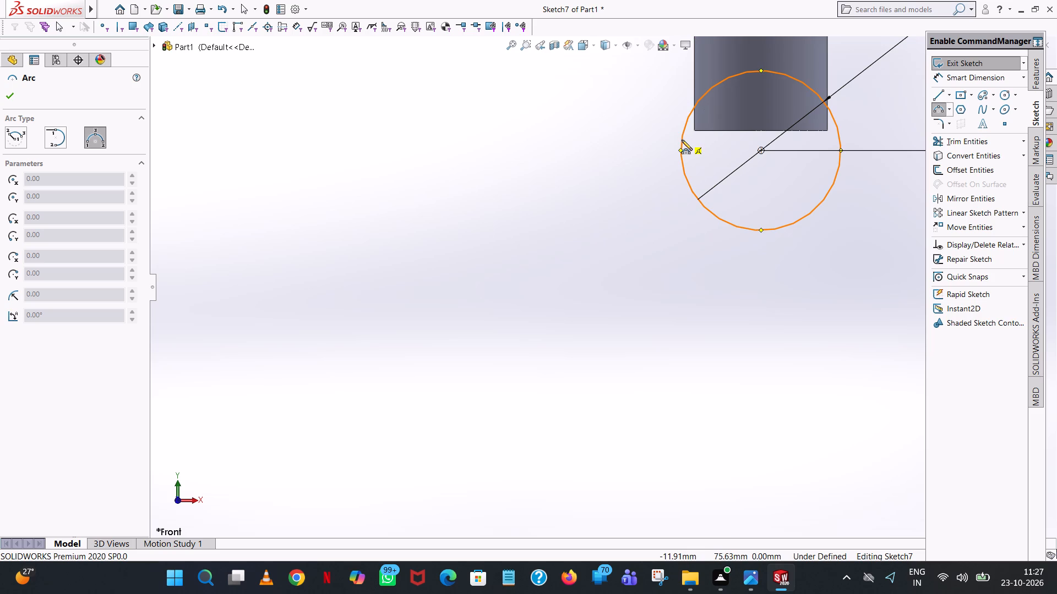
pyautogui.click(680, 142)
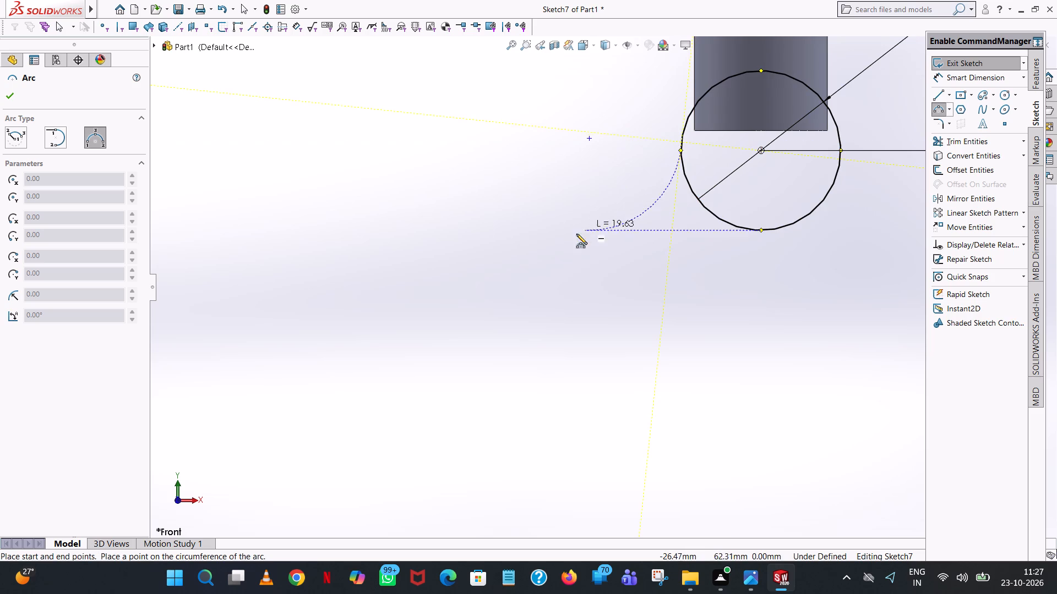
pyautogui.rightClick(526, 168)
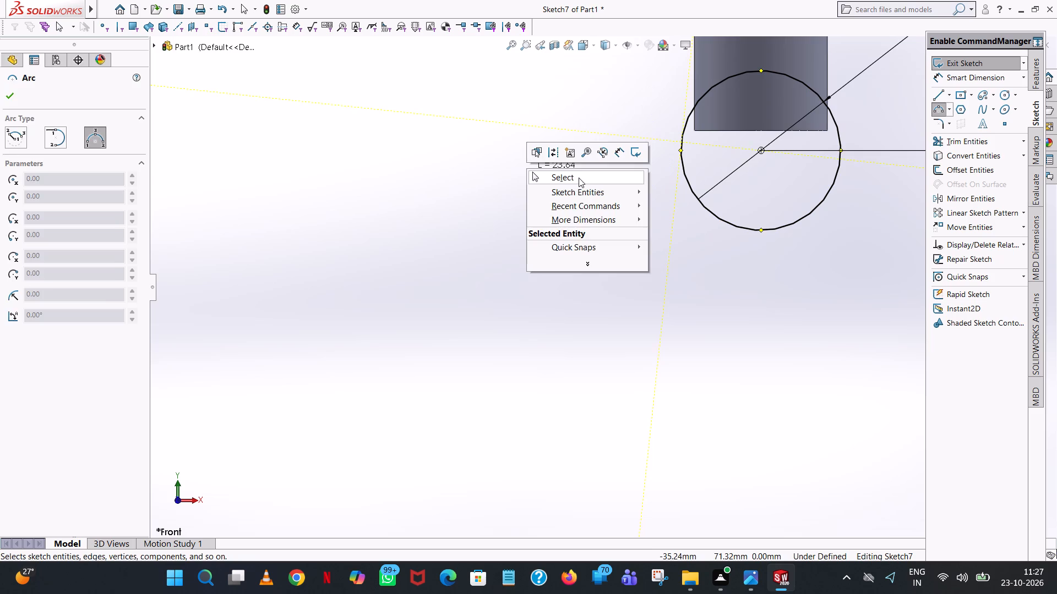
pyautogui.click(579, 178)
# Sketch a three-point arc of about 103 mm radius from the short horizontal line's free end to the 24 mm circle's left side, bulging inward.
pyautogui.click(940, 109)
pyautogui.scroll(7, 480, 386)
pyautogui.scroll(-9, 577, 372)
pyautogui.click(450, 305)
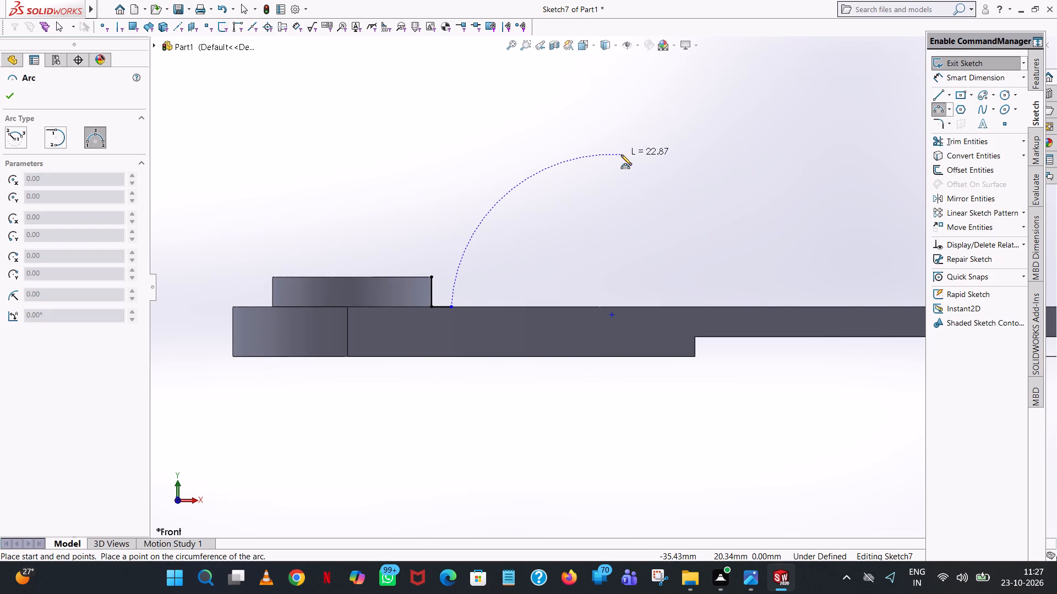
pyautogui.scroll(6, 621, 154)
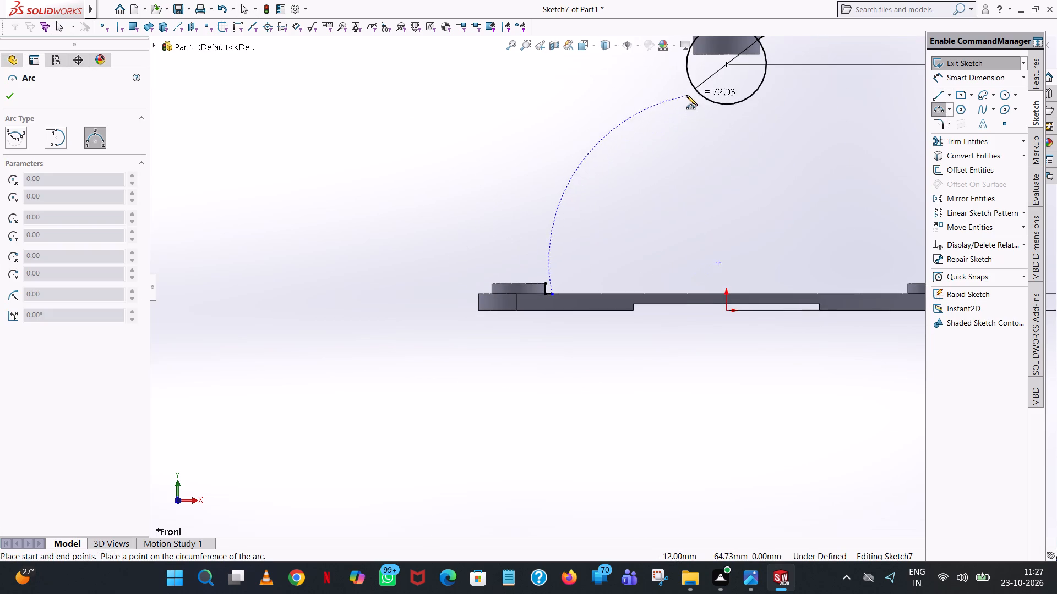
pyautogui.scroll(-5, 686, 95)
pyautogui.scroll(6, 686, 95)
pyautogui.scroll(-8, 623, 213)
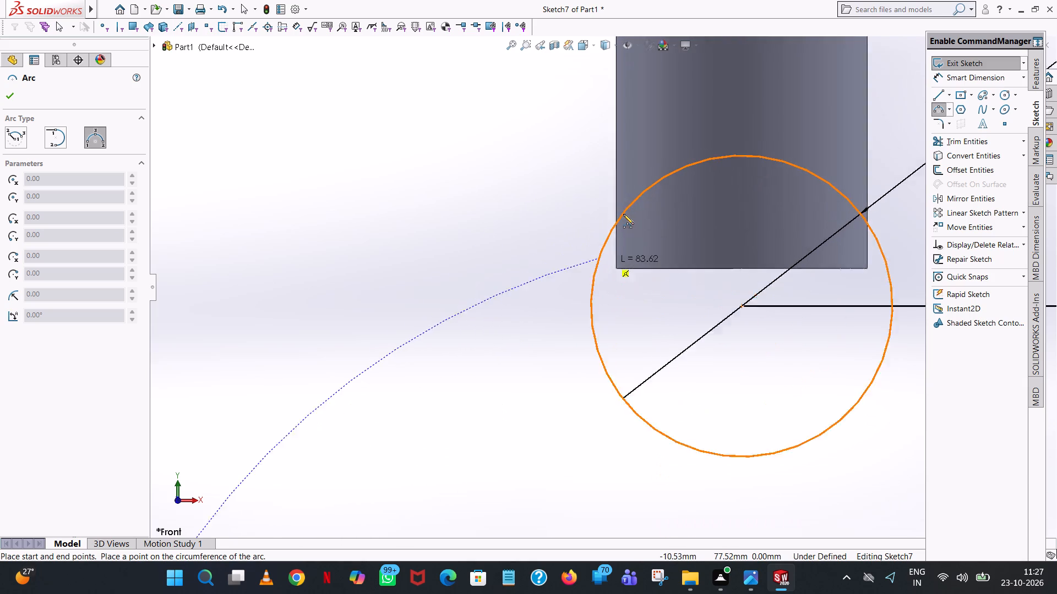
pyautogui.scroll(-2, 623, 214)
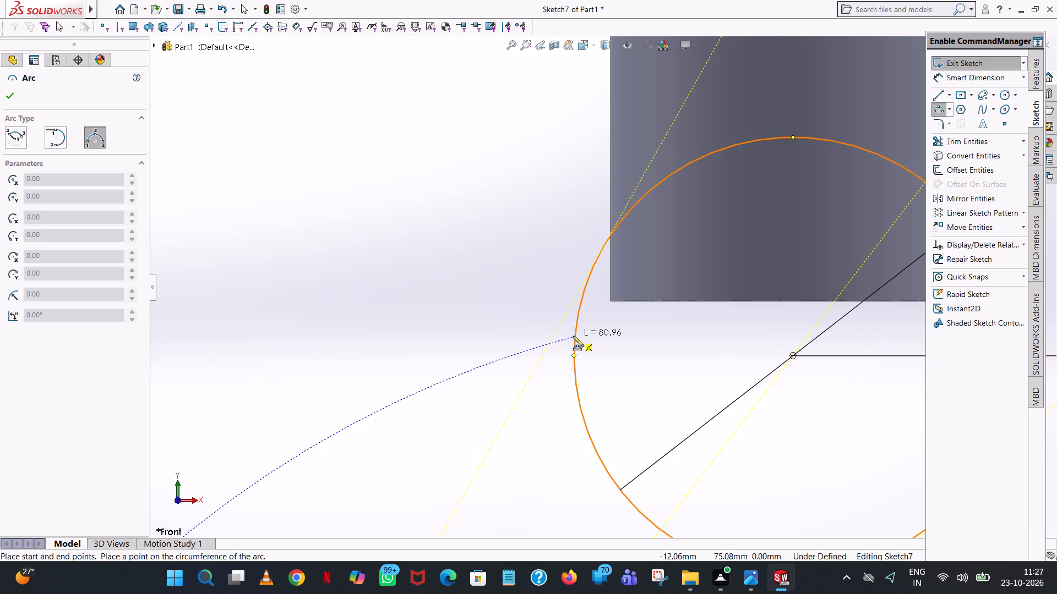
pyautogui.click(573, 336)
pyautogui.scroll(2, 583, 411)
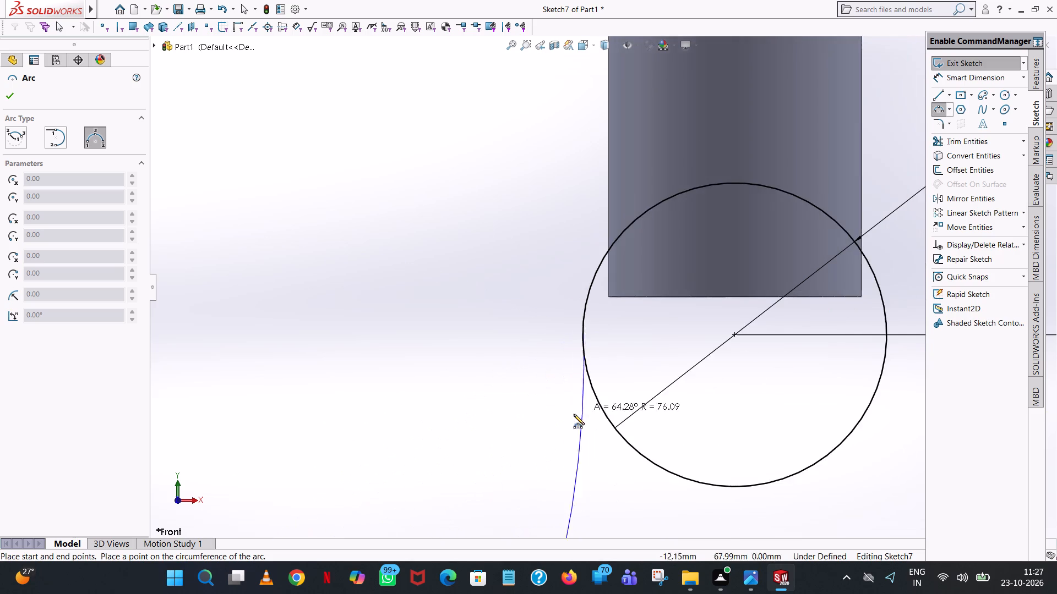
pyautogui.scroll(8, 567, 418)
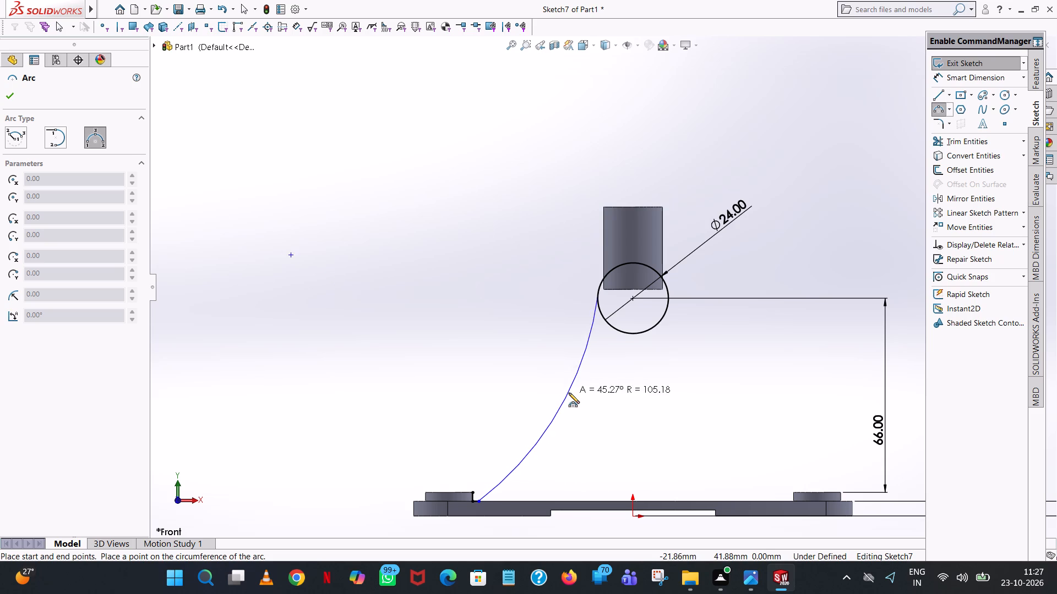
pyautogui.click(569, 393)
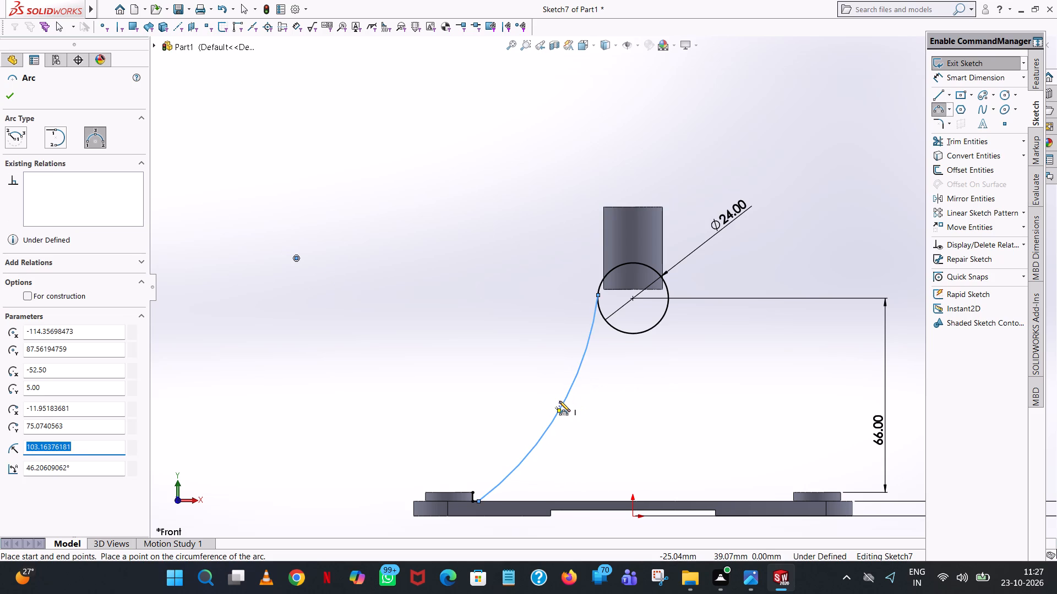
# Set the radius of the support arc to 98 mm and finish the arc.
pyautogui.write('98')
pyautogui.press('Return')
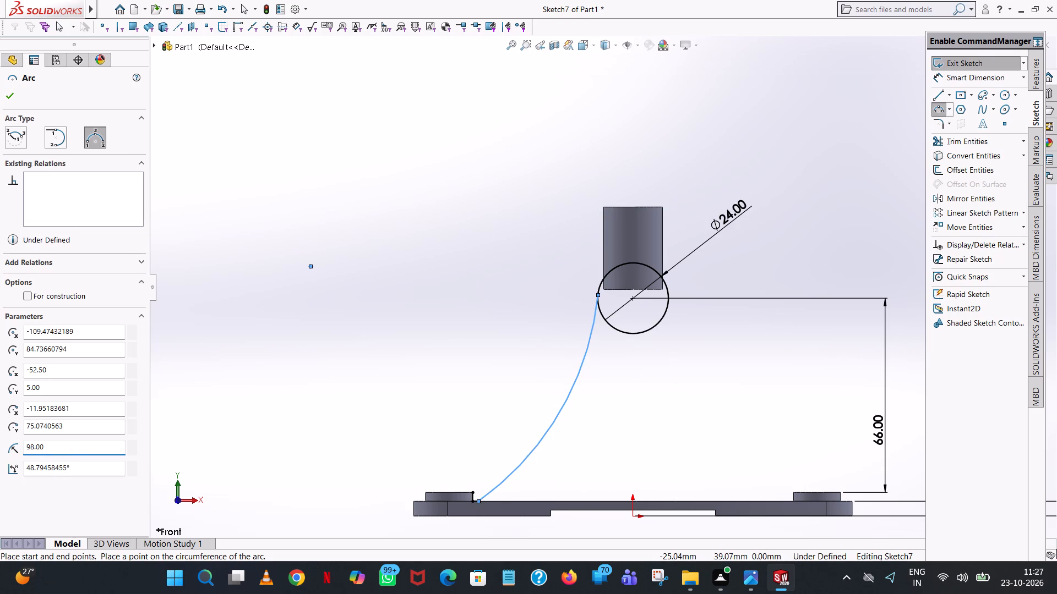
pyautogui.click(13, 95)
pyautogui.click(392, 229)
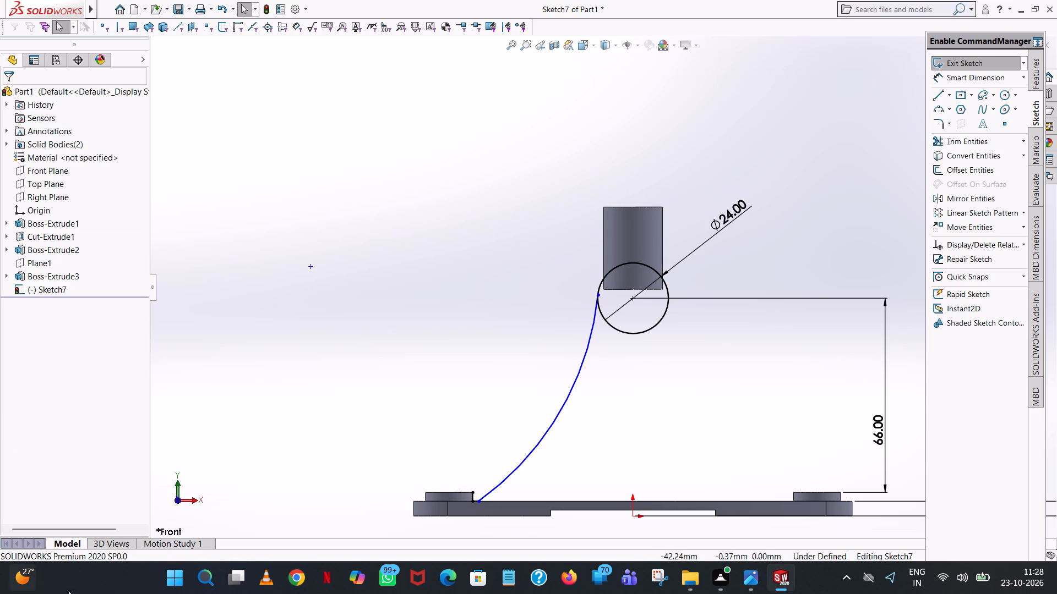
pyautogui.scroll(-7, 602, 355)
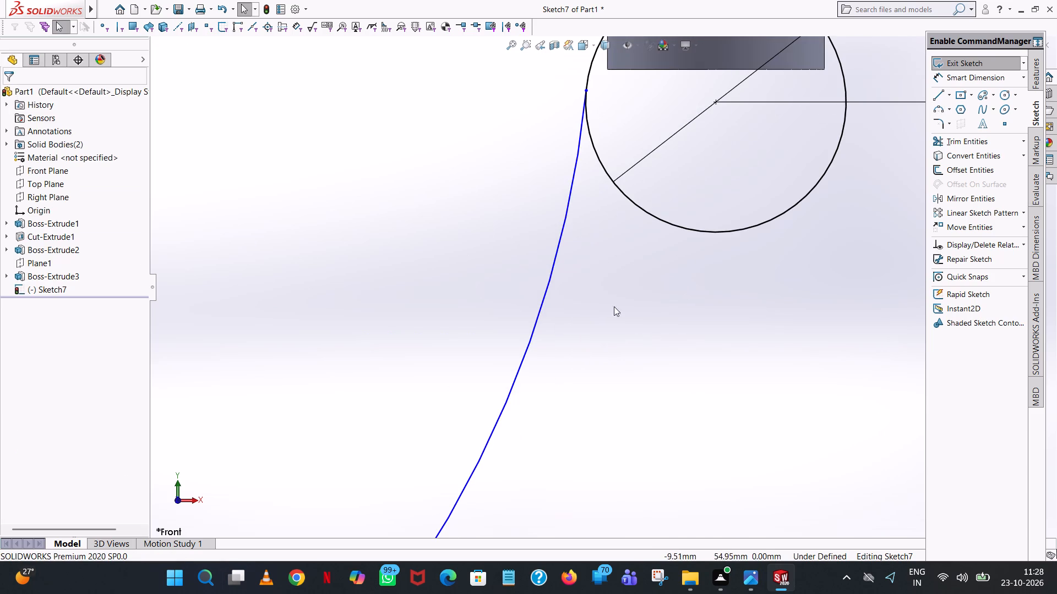
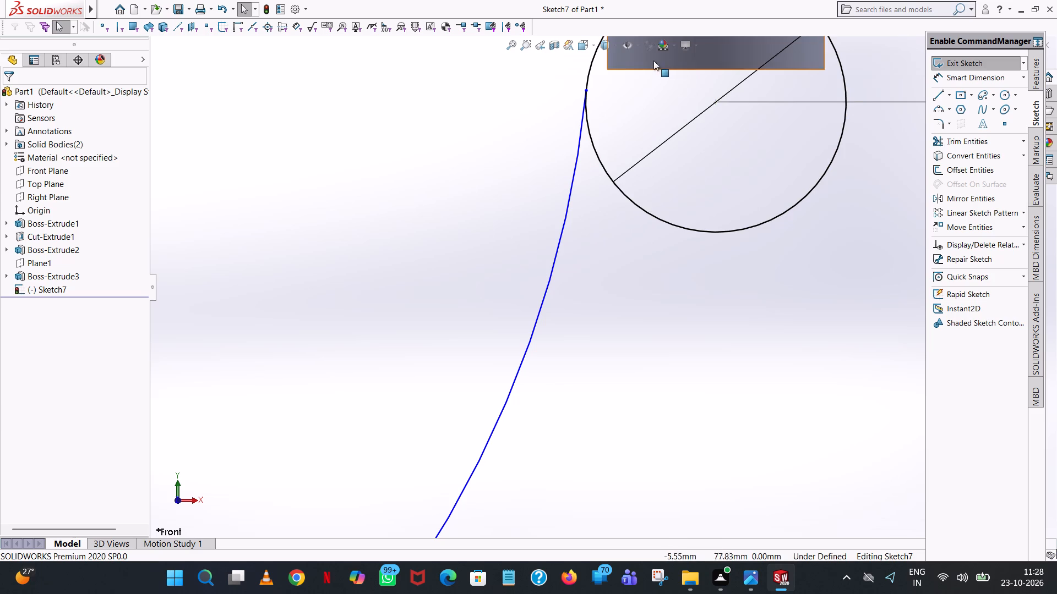
# Undo the support arc's radius change and the arc itself.
pyautogui.click(224, 4)
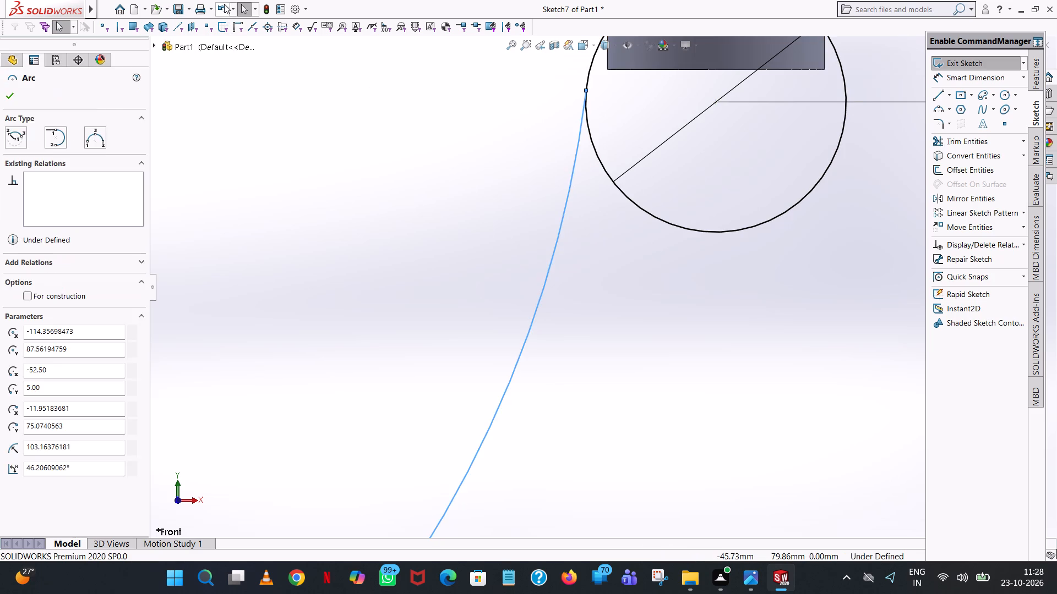
pyautogui.click(224, 4)
pyautogui.scroll(6, 676, 298)
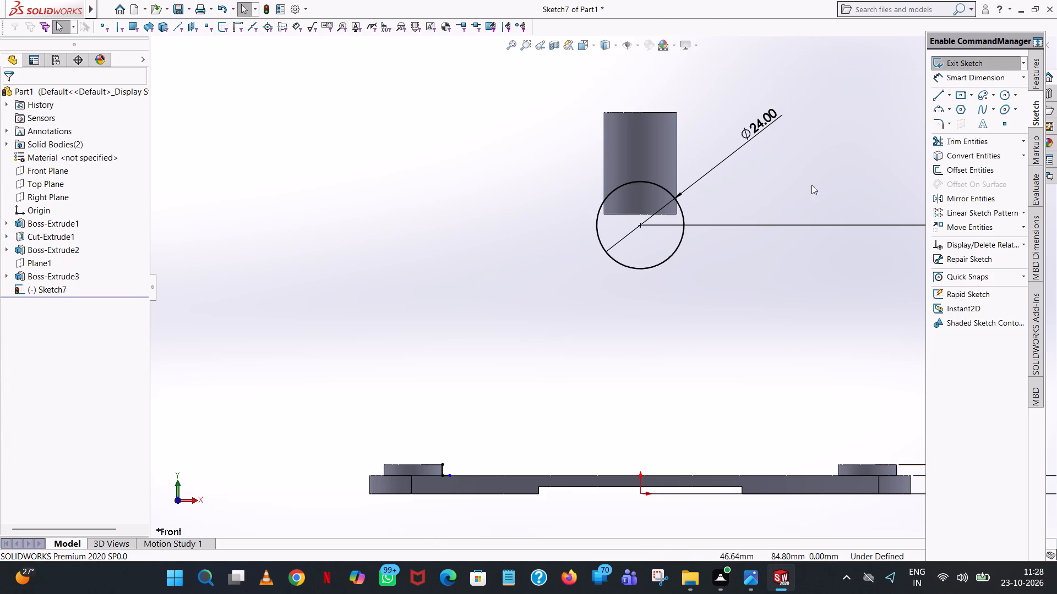
# Trim away the short horizontal and vertical lines beside the left boss.
pyautogui.click(954, 139)
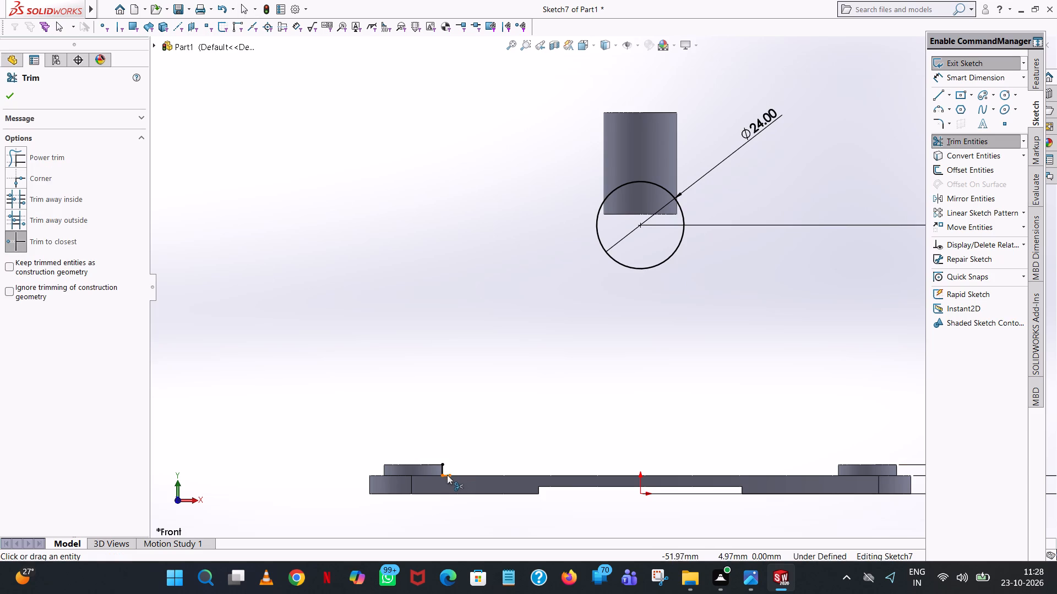
pyautogui.click(446, 474)
pyautogui.click(440, 468)
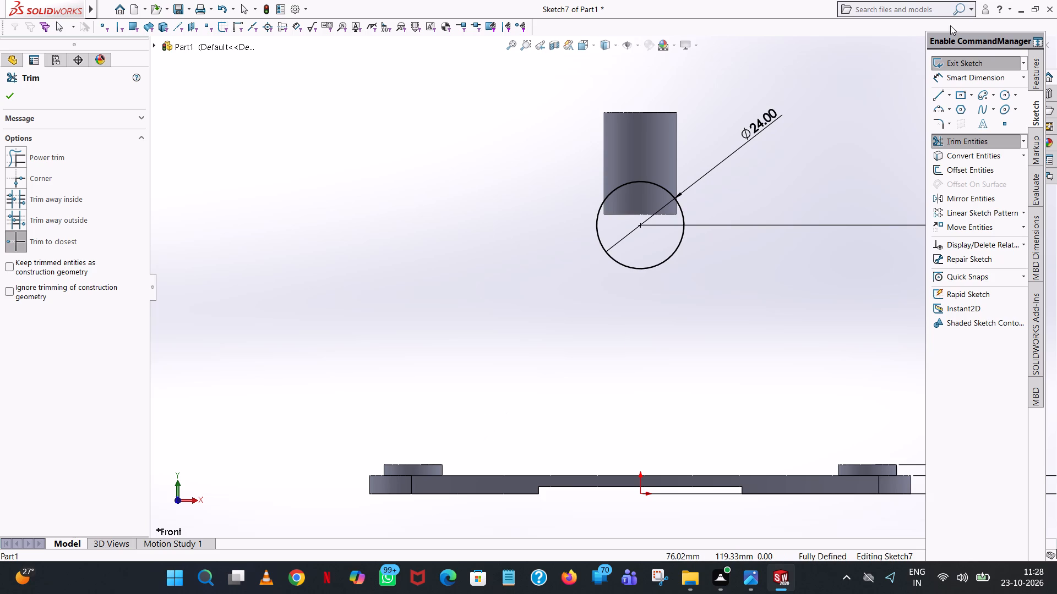
# Sketch a 14 mm horizontal line from the left boss's inner bottom corner inward along the flange's top edge.
pyautogui.click(938, 94)
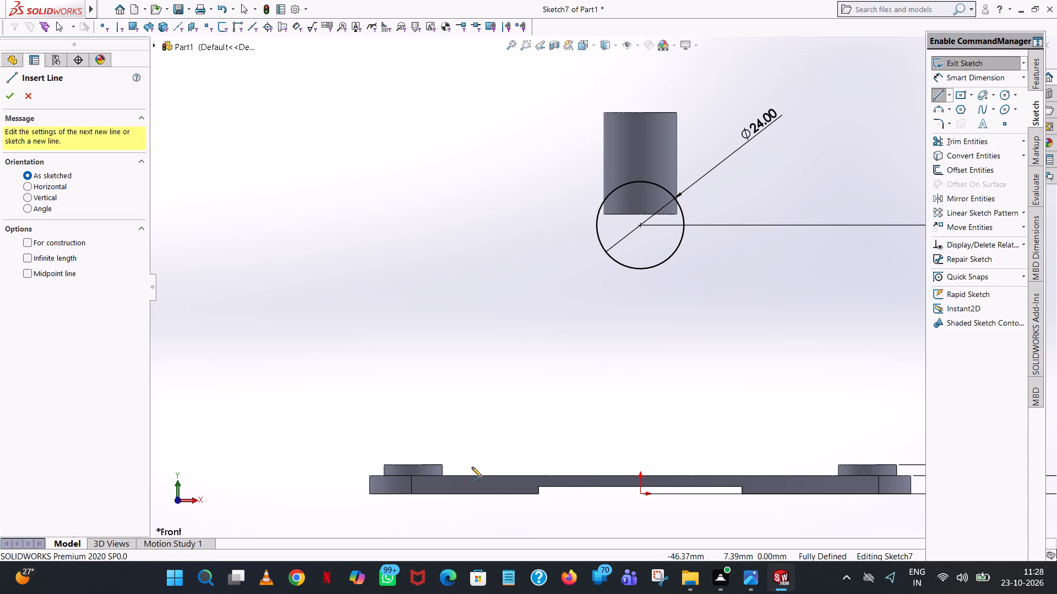
pyautogui.scroll(-7, 472, 467)
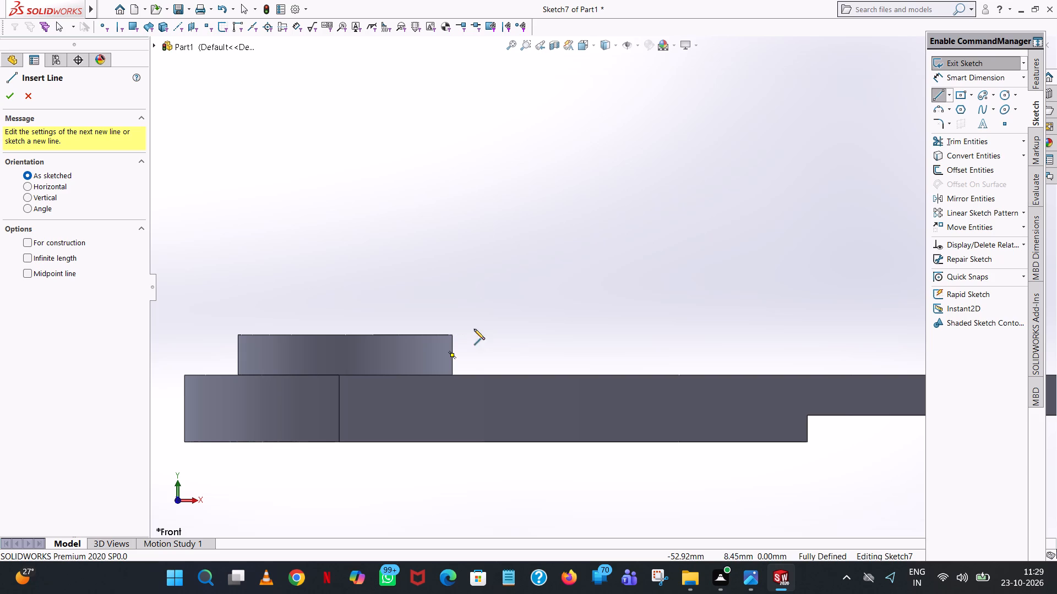
pyautogui.click(453, 375)
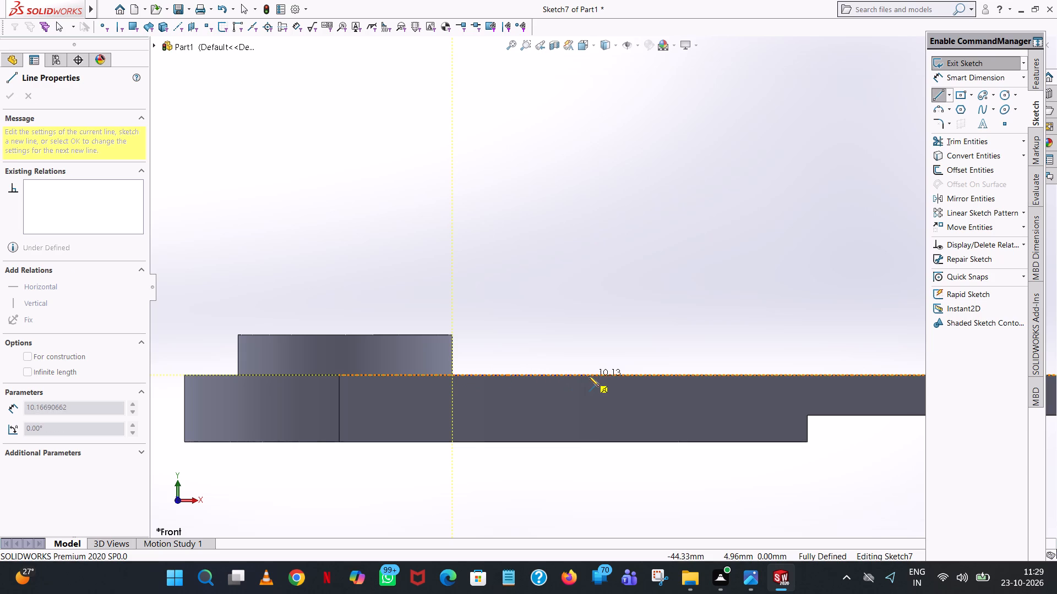
pyautogui.click(629, 377)
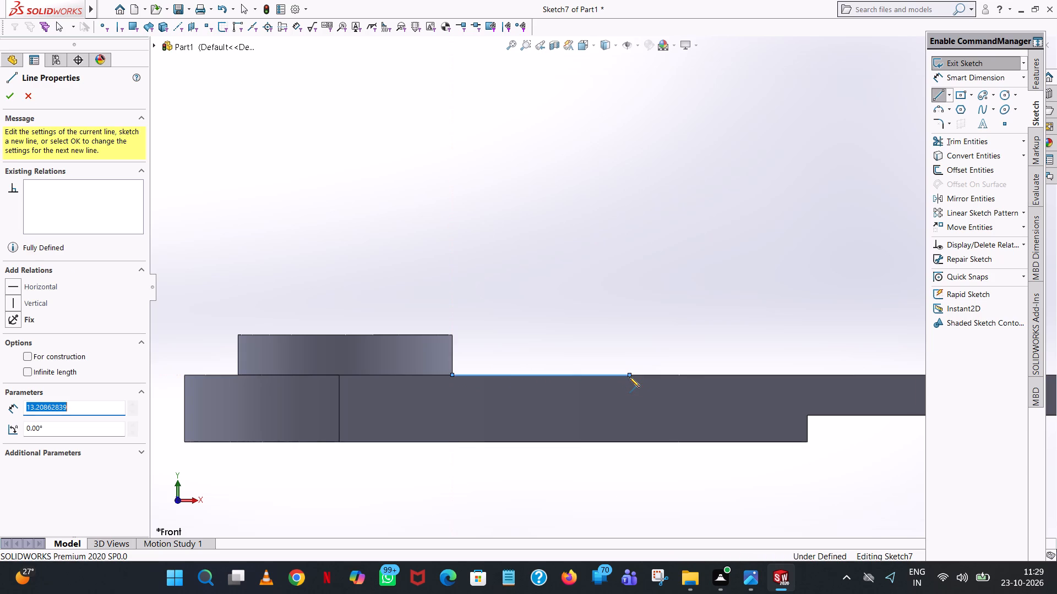
pyautogui.write('14')
pyautogui.press('Return')
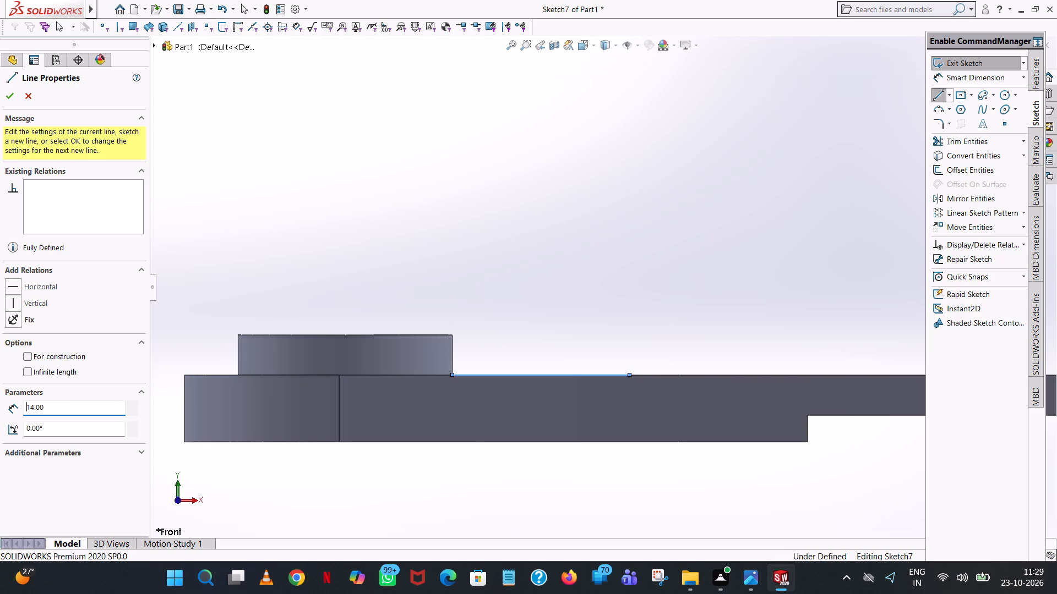
pyautogui.scroll(8, 629, 377)
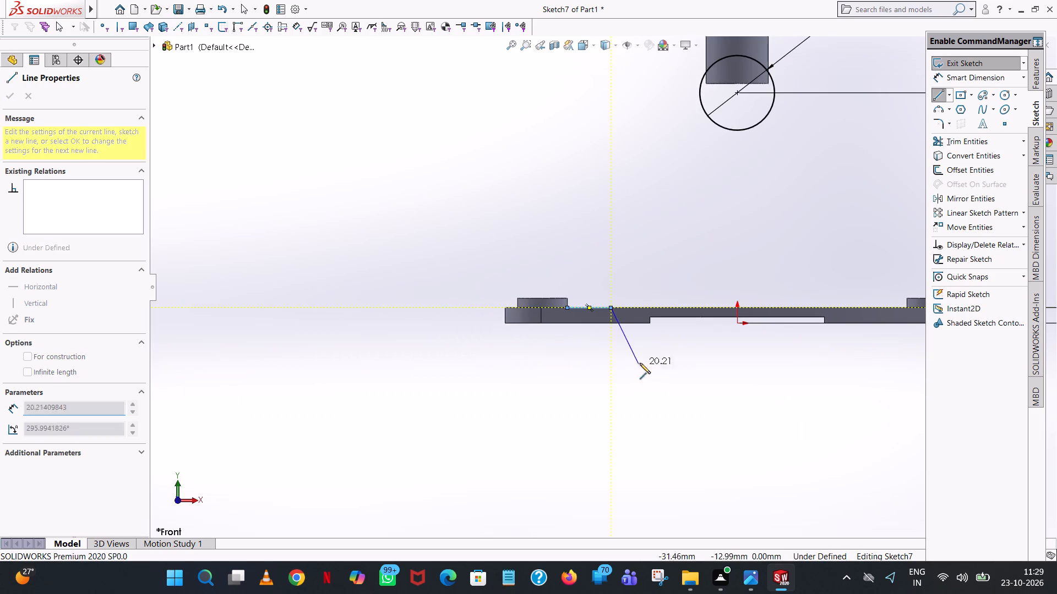
pyautogui.rightClick(660, 250)
pyautogui.click(705, 263)
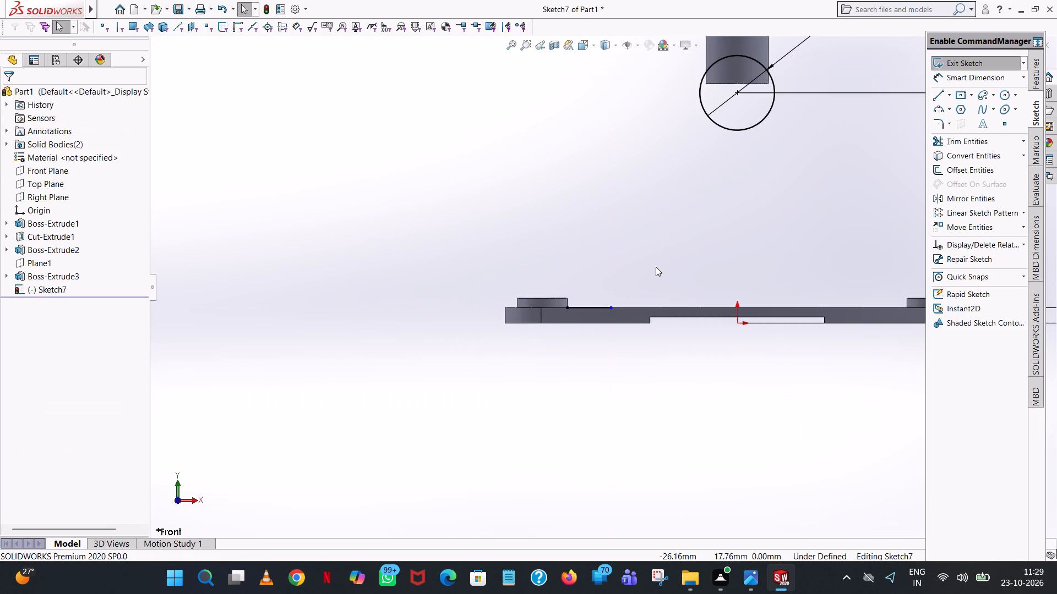
# Add a 14 mm length dimension below the horizontal line beside the left boss.
pyautogui.scroll(-3, 656, 266)
pyautogui.click(978, 77)
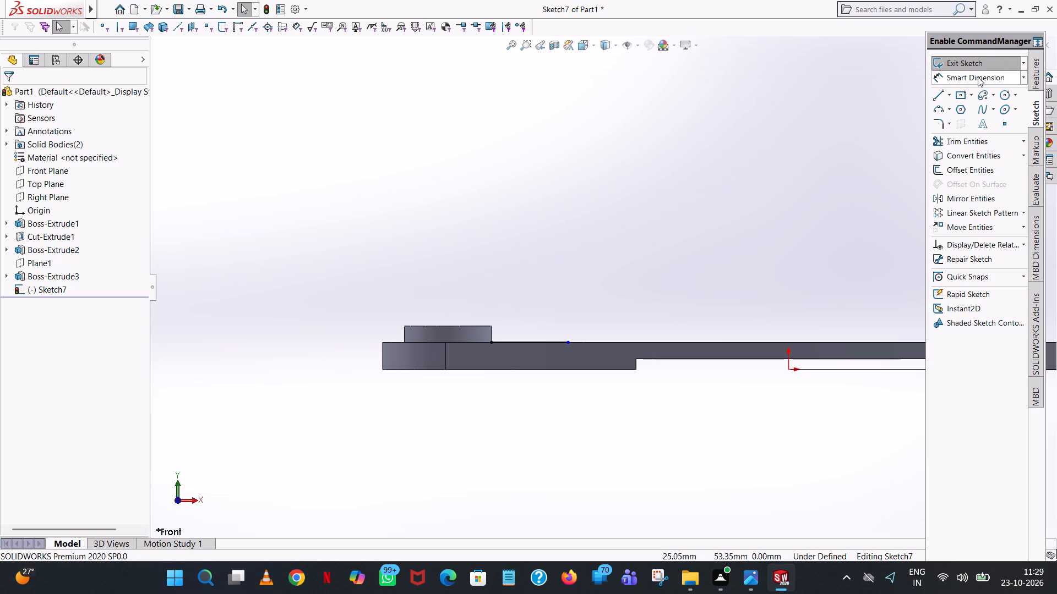
pyautogui.click(539, 342)
pyautogui.click(529, 445)
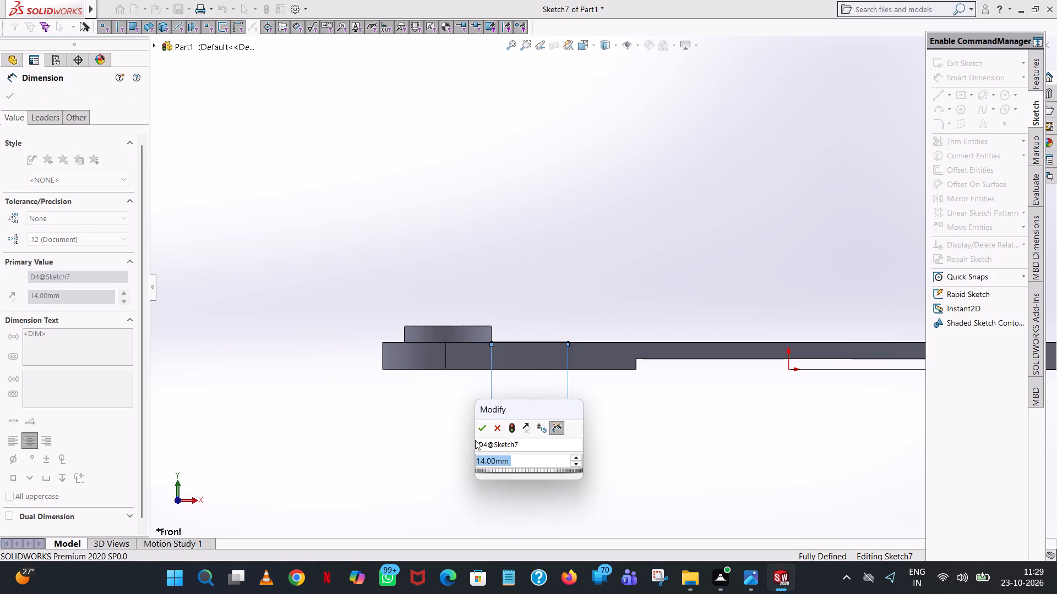
pyautogui.click(481, 432)
pyautogui.click(614, 245)
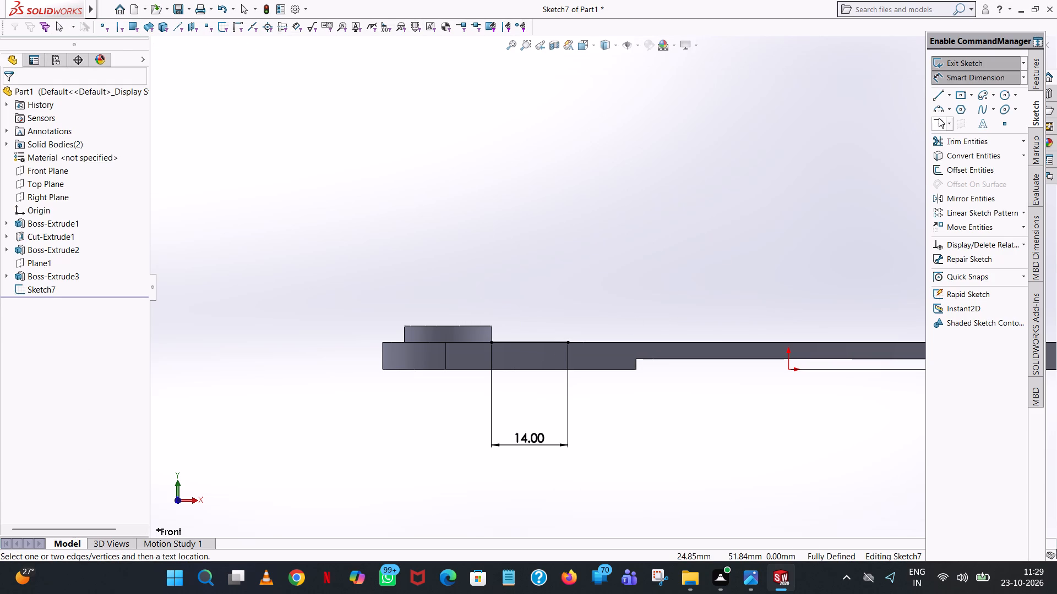
# Sketch a three-point arc of about 80 mm radius from the 14 mm line's free end to the 24 mm circle's left side, bulging inward.
pyautogui.click(939, 107)
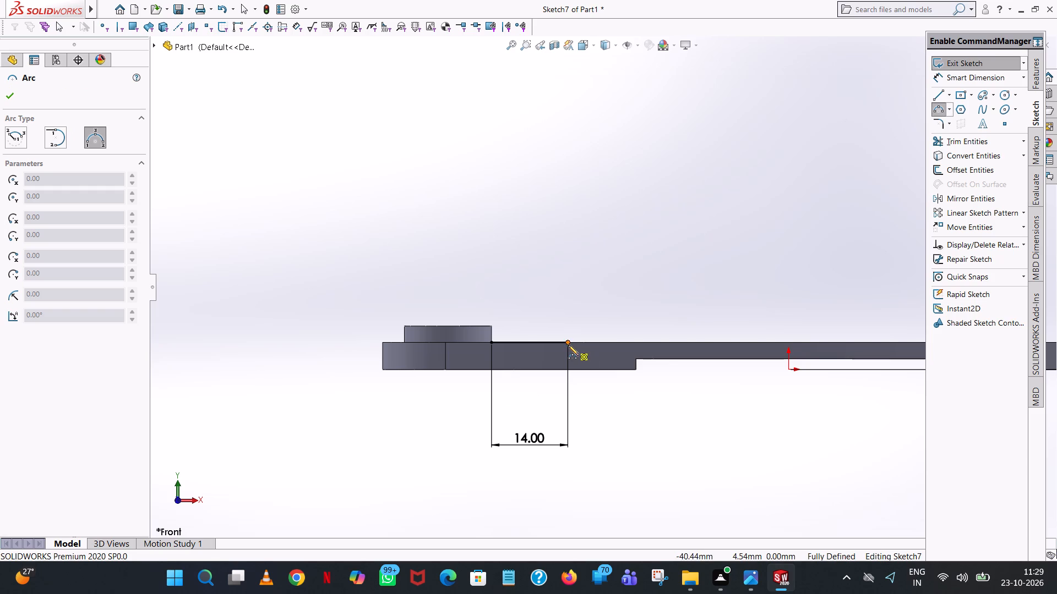
pyautogui.click(568, 345)
pyautogui.scroll(6, 673, 168)
pyautogui.scroll(-7, 693, 163)
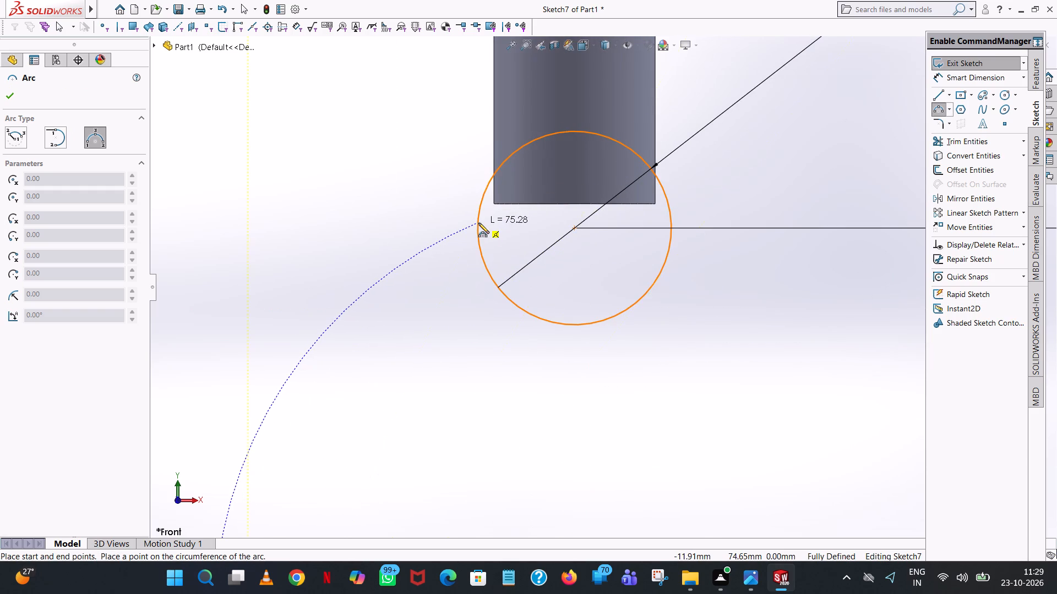
pyautogui.scroll(-7, 478, 219)
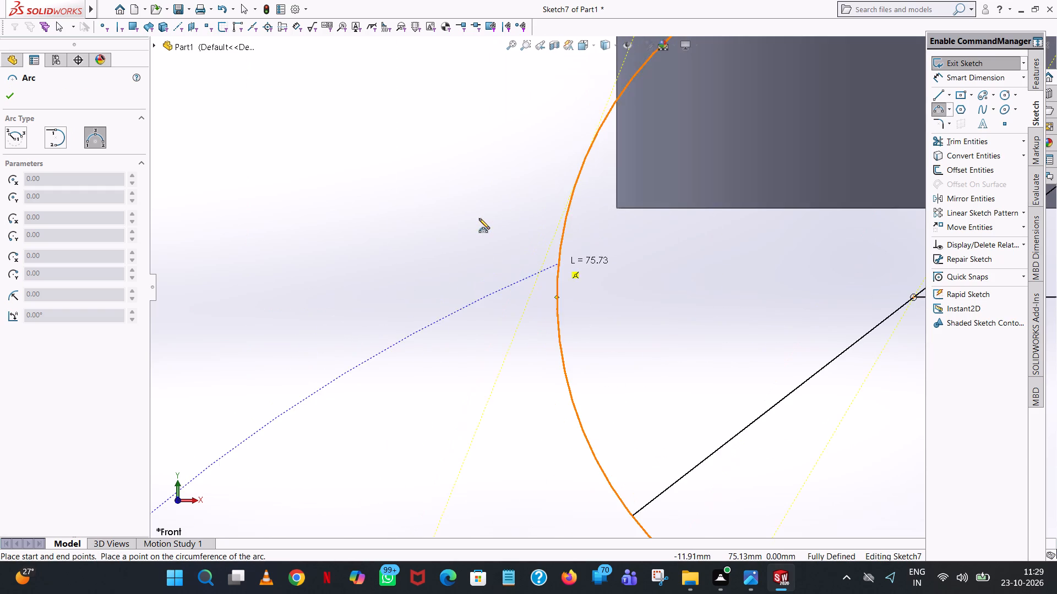
pyautogui.click(559, 264)
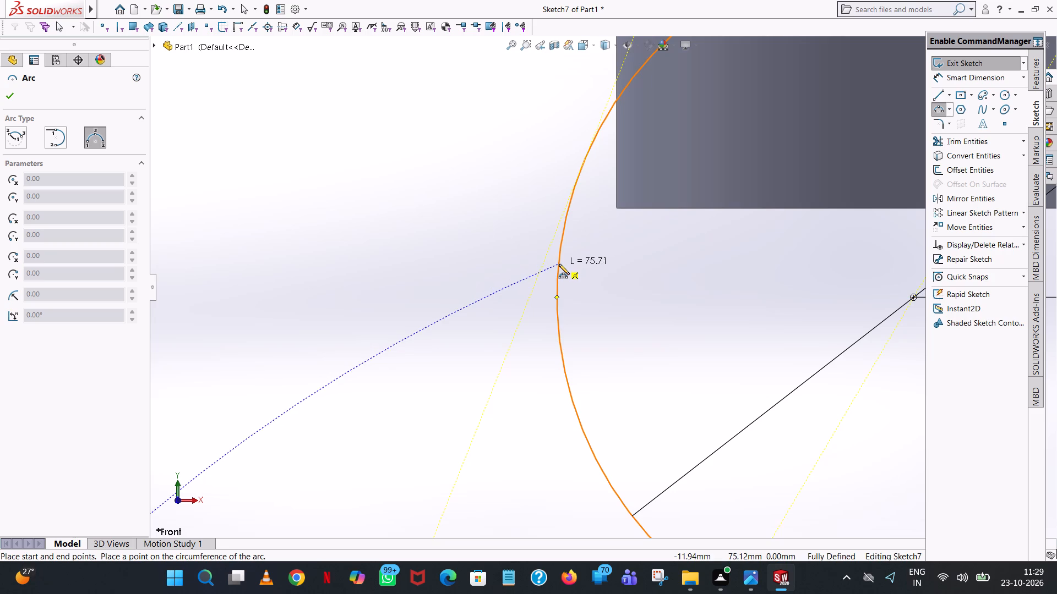
pyautogui.scroll(8, 498, 364)
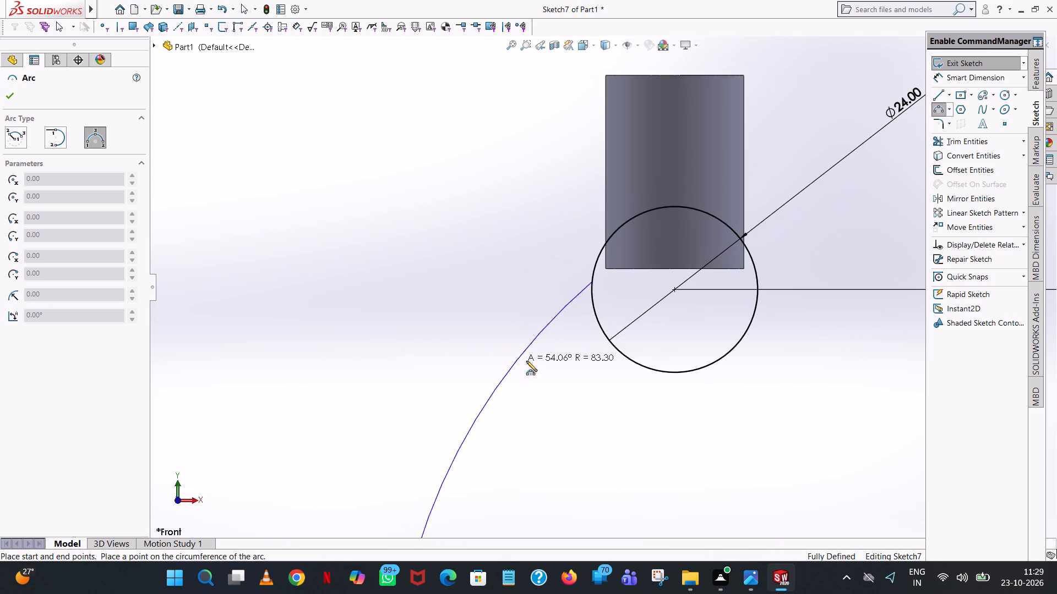
pyautogui.scroll(4, 579, 413)
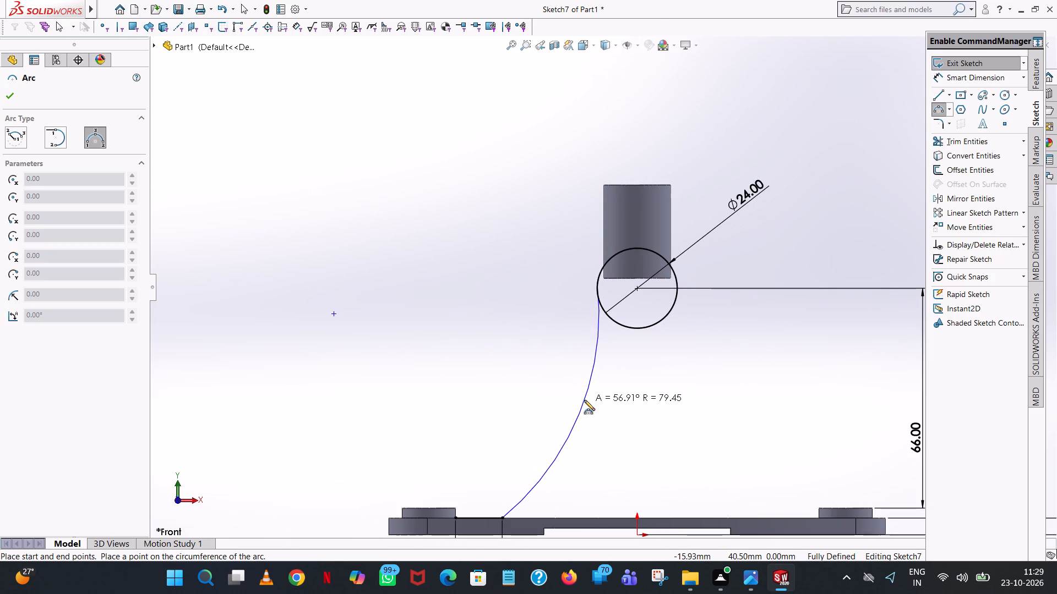
pyautogui.click(584, 400)
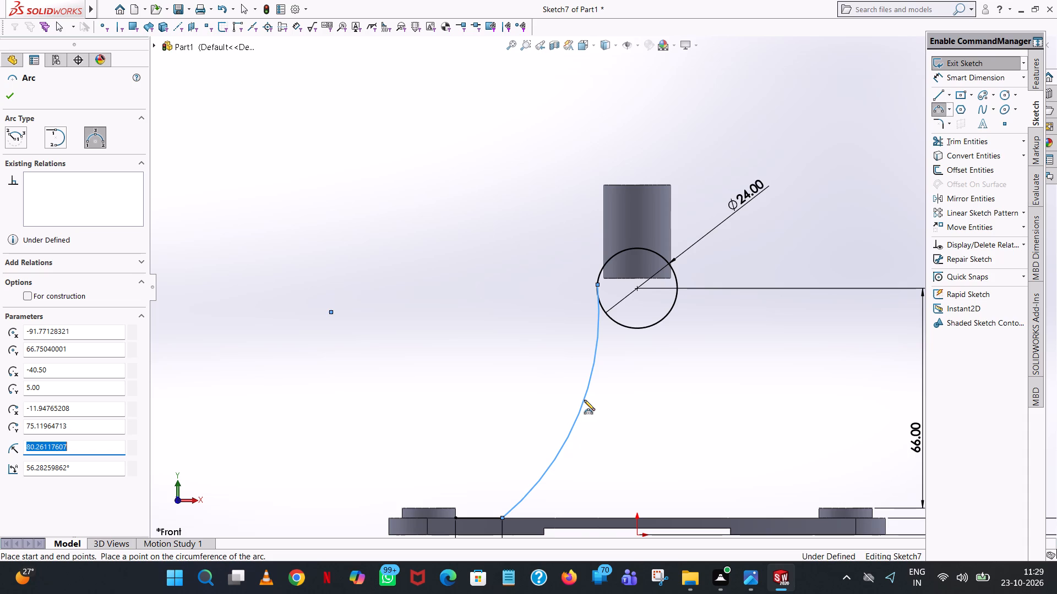
# Set the radius of the support arc to 98 mm and finish the arc.
pyautogui.write('98')
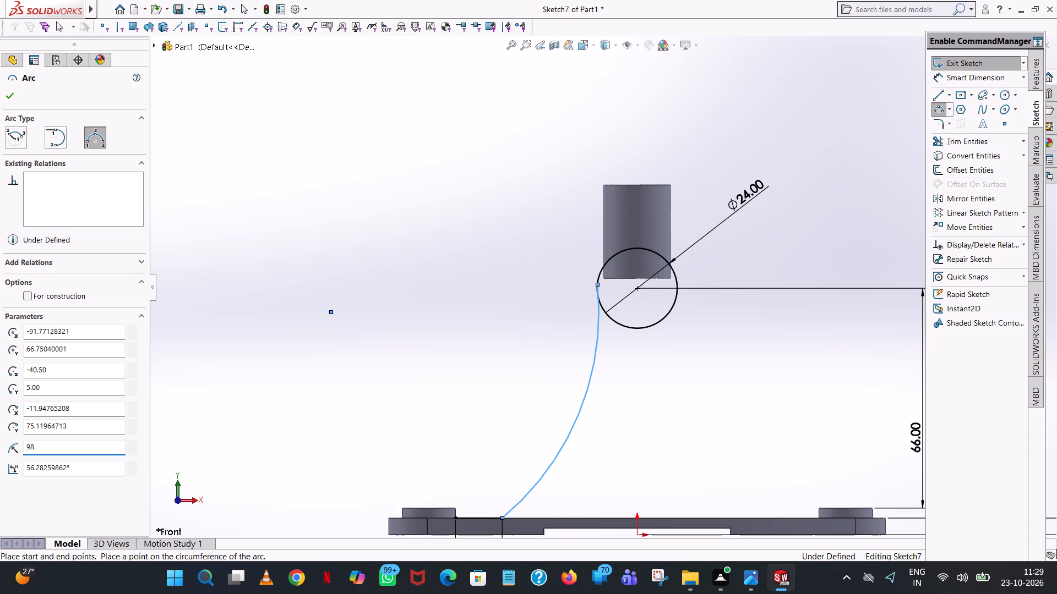
pyautogui.press('Return')
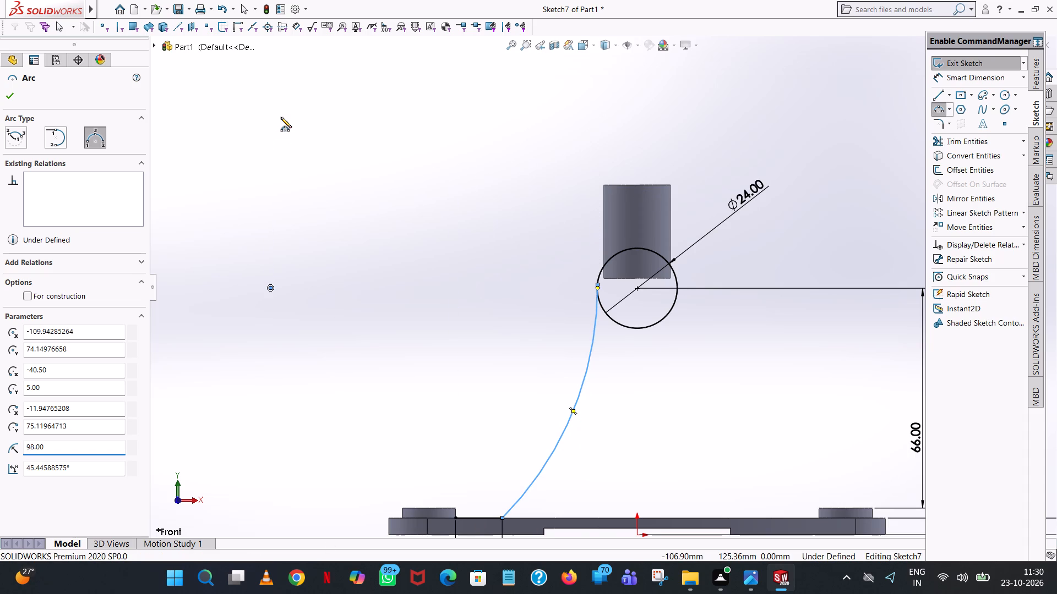
pyautogui.click(17, 97)
# Move the support arc's upper endpoint slightly down along the 24 mm circle toward the circle's leftmost point.
pyautogui.scroll(-5, 622, 267)
pyautogui.scroll(-5, 563, 347)
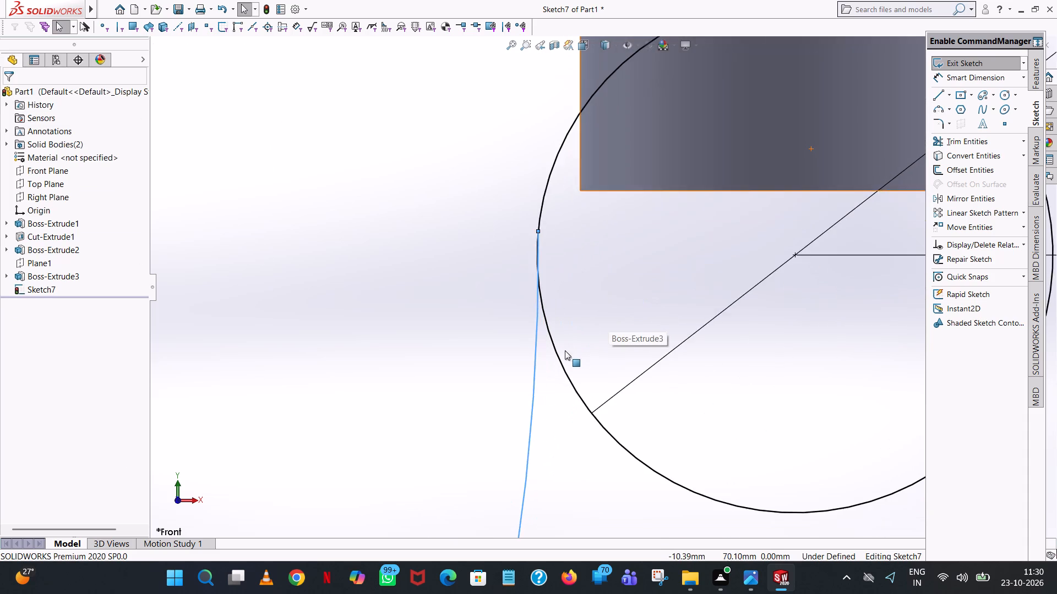
pyautogui.scroll(-4, 569, 345)
pyautogui.scroll(-1, 558, 211)
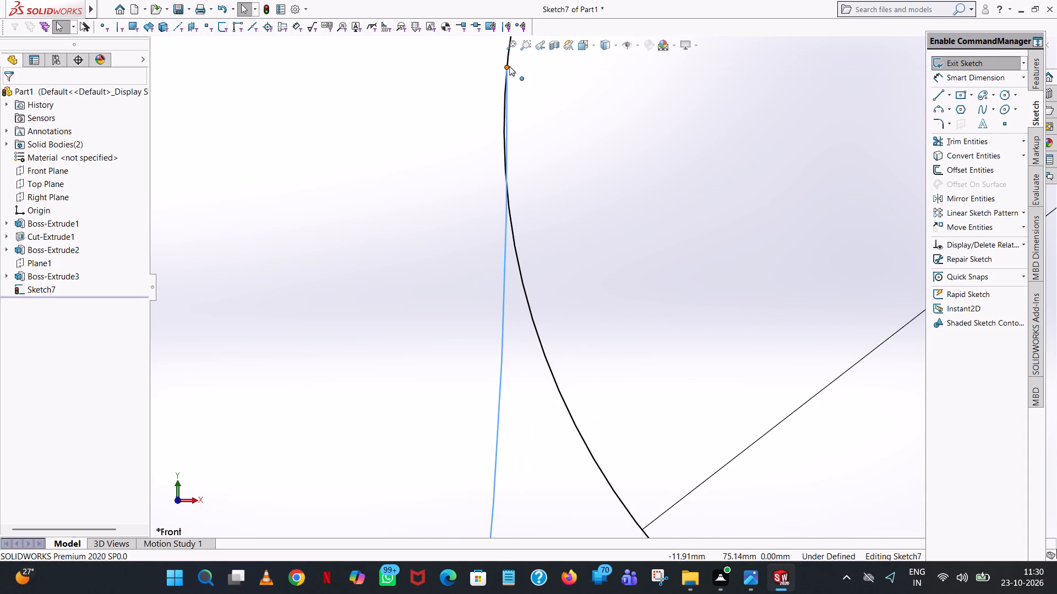
pyautogui.moveTo(507, 66); pyautogui.dragTo(505, 114)
pyautogui.click(629, 189)
# Sketch a vertical line about 3.6 mm long from the upper cylinder's bottom left corner up its edge to the 24 mm circle.
pyautogui.scroll(6, 629, 190)
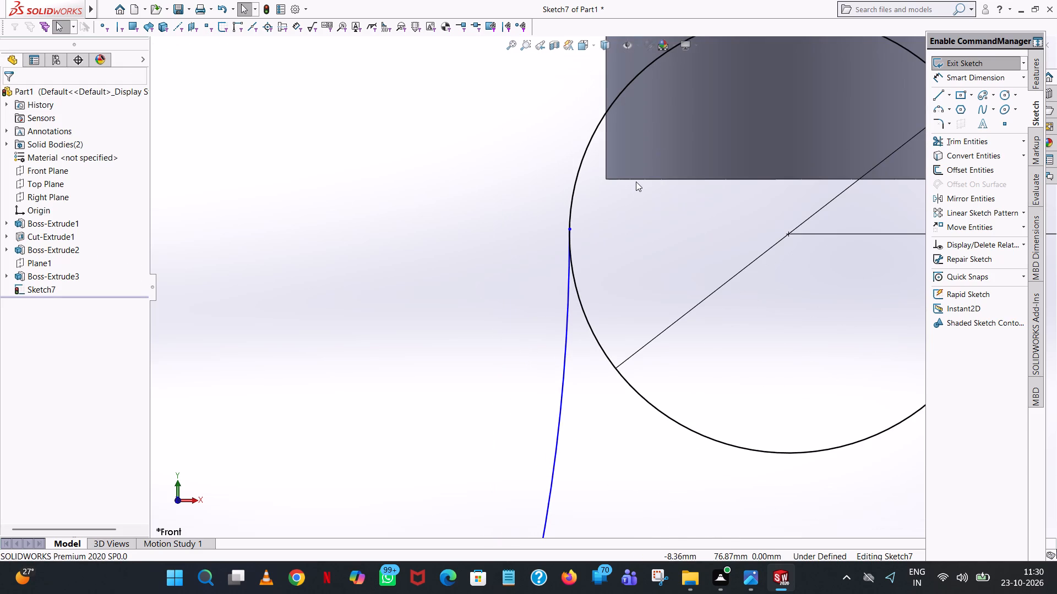
pyautogui.scroll(1, 636, 181)
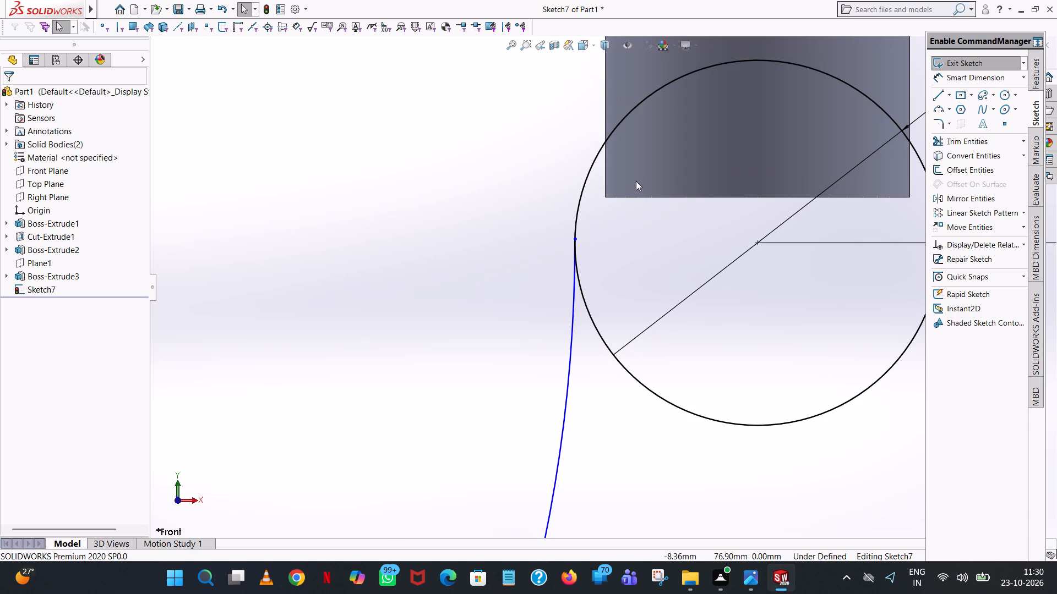
pyautogui.scroll(1, 636, 181)
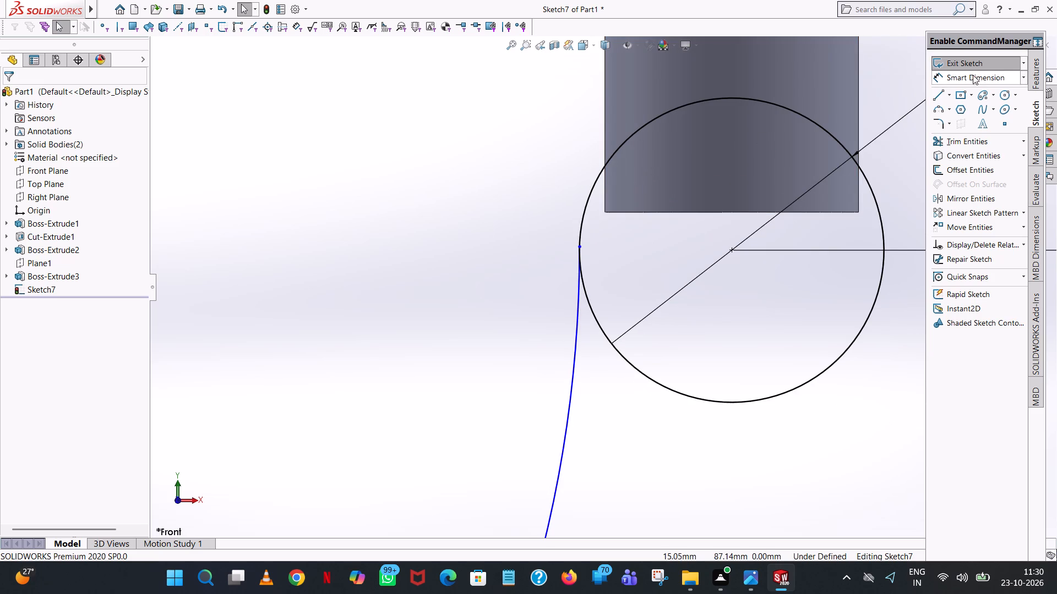
pyautogui.click(936, 96)
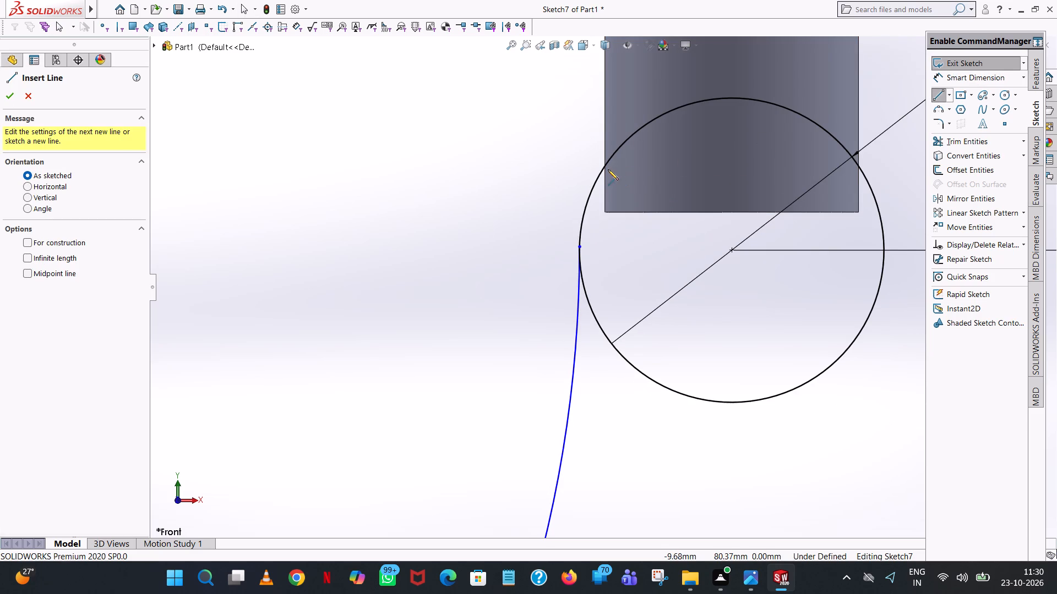
pyautogui.scroll(-5, 611, 193)
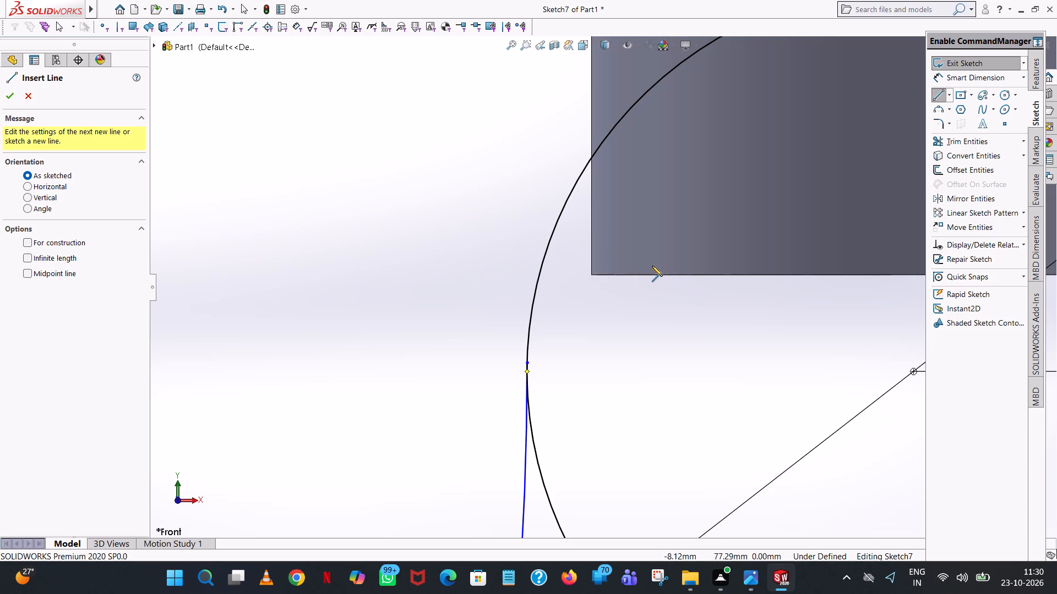
pyautogui.click(592, 274)
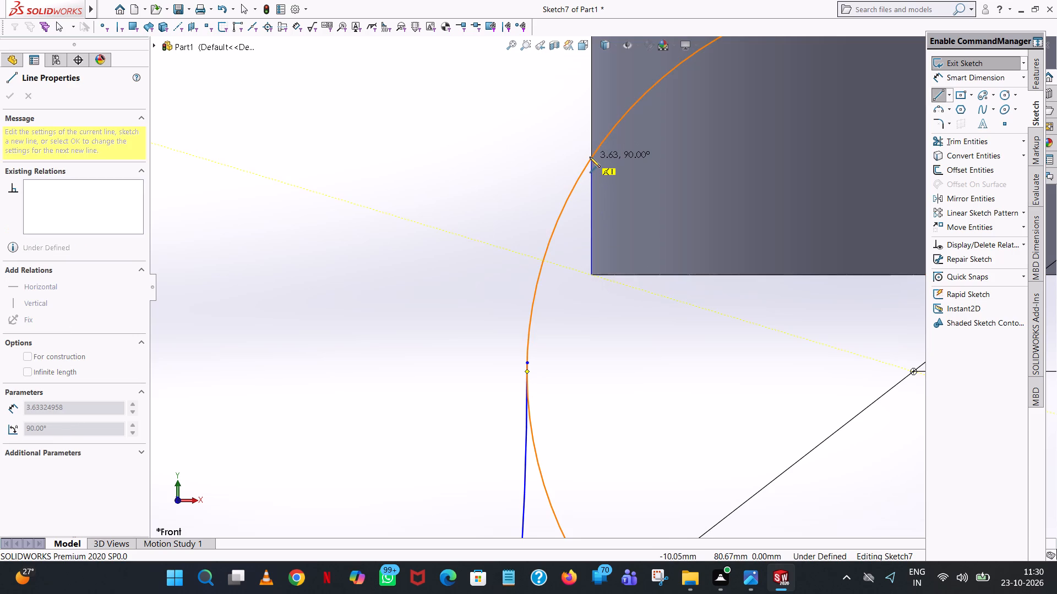
pyautogui.click(590, 157)
pyautogui.rightClick(590, 157)
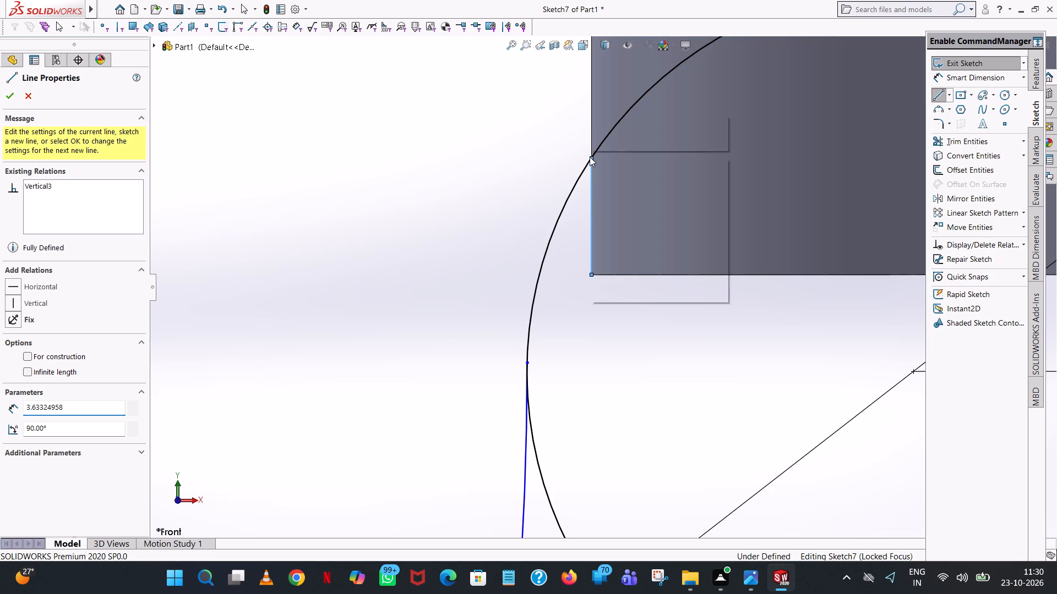
pyautogui.click(622, 168)
# Examine where the short vertical line meets the 24 mm circle and the upper cylinder's edge and bottom corner.
pyautogui.scroll(-7, 619, 171)
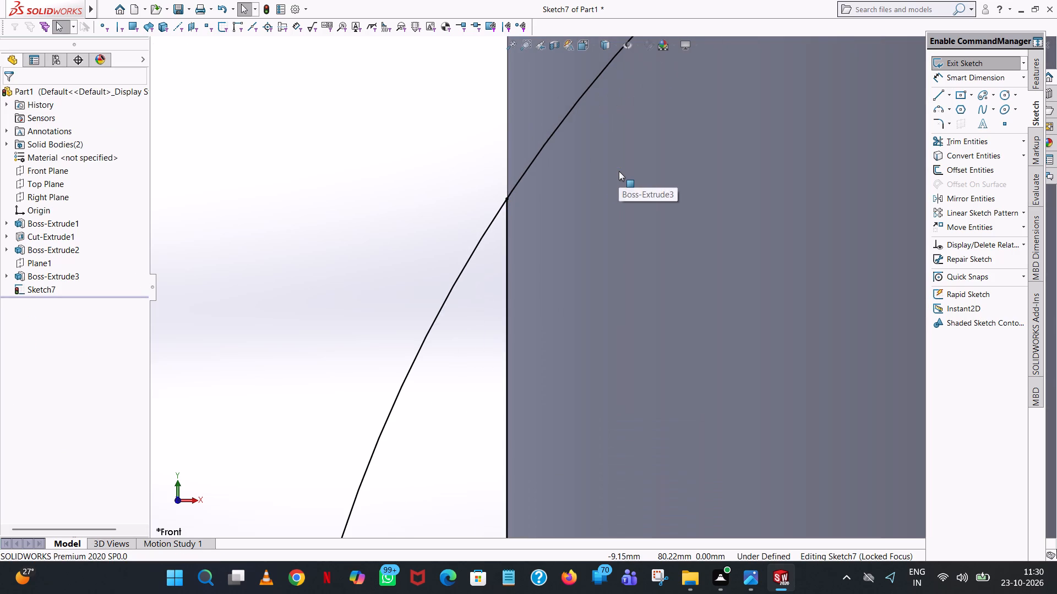
pyautogui.scroll(-6, 505, 239)
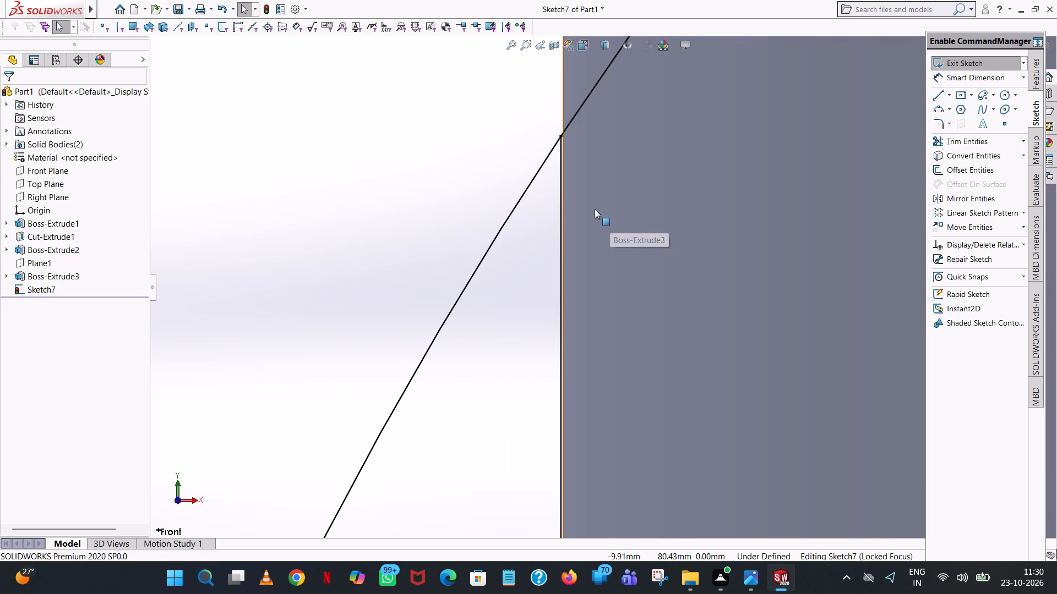
pyautogui.scroll(-6, 595, 206)
pyautogui.scroll(-8, 518, 75)
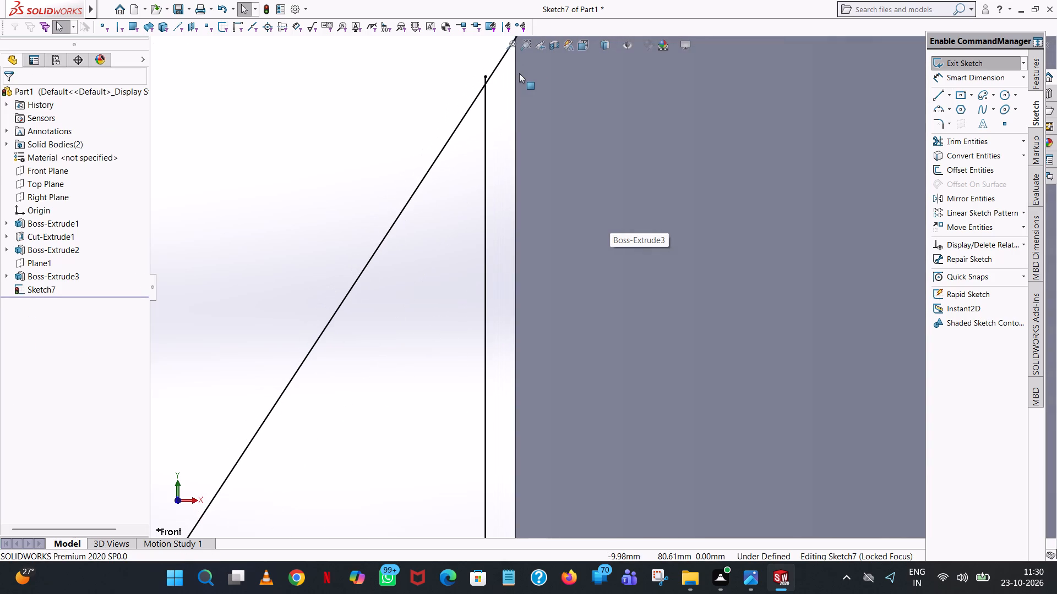
pyautogui.scroll(7, 519, 73)
pyautogui.click(564, 278)
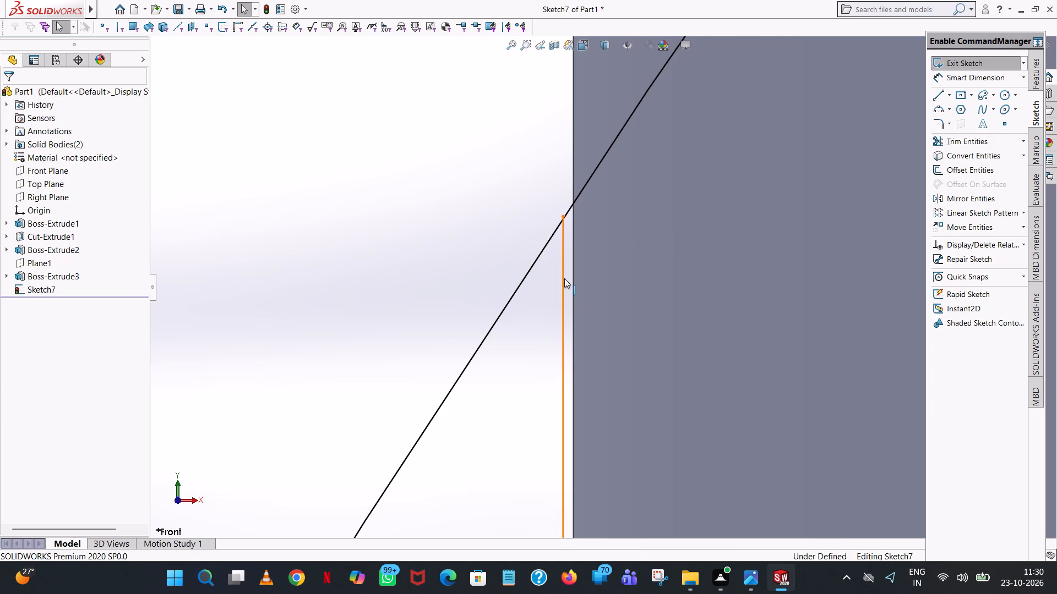
pyautogui.scroll(8, 559, 267)
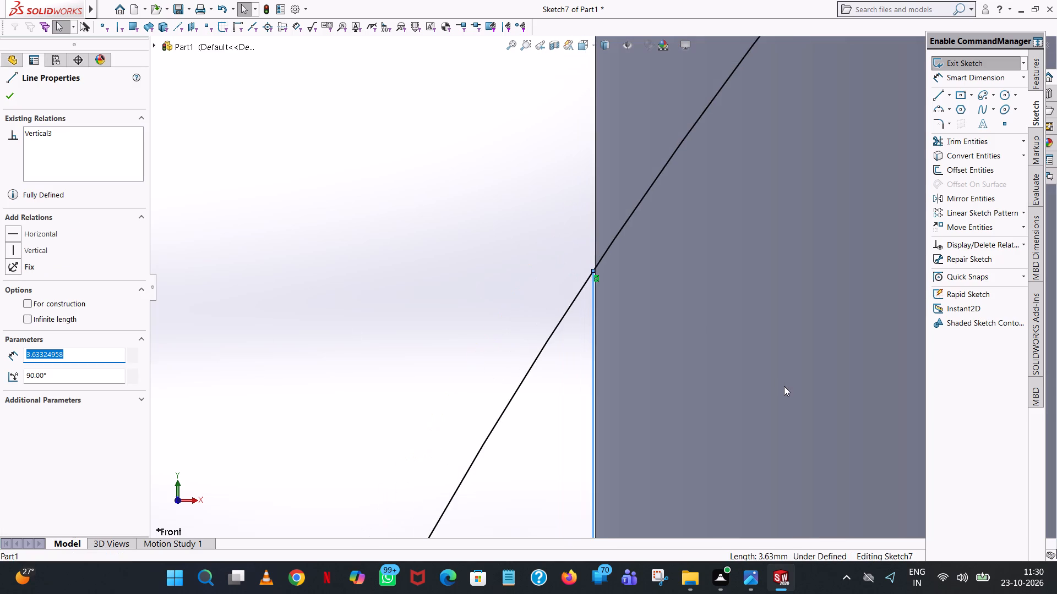
pyautogui.scroll(5, 784, 386)
pyautogui.scroll(8, 646, 515)
pyautogui.scroll(-4, 628, 428)
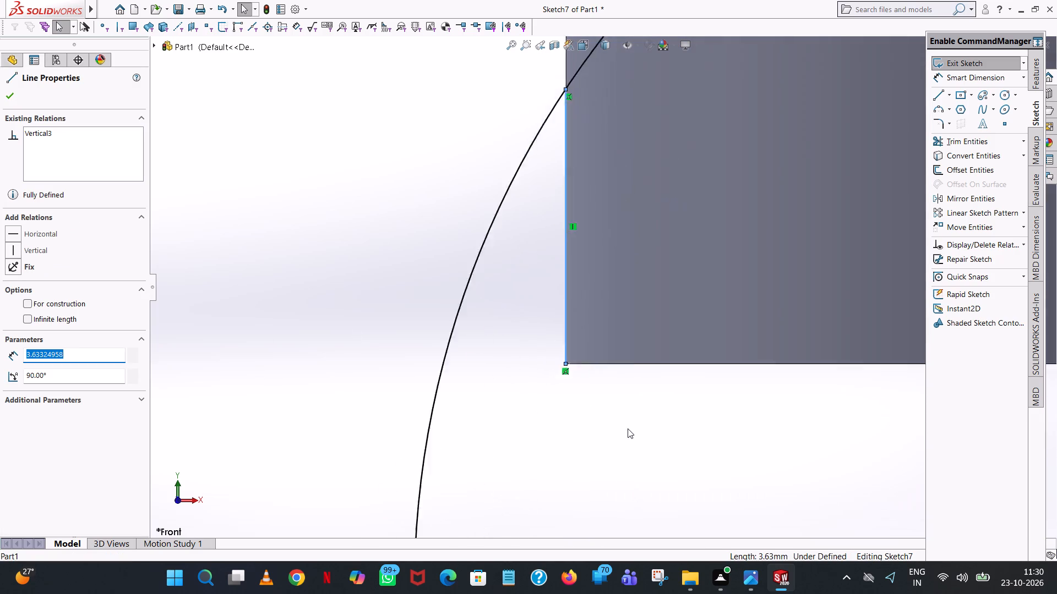
pyautogui.scroll(-1, 628, 428)
pyautogui.scroll(-3, 583, 337)
pyautogui.scroll(-5, 570, 224)
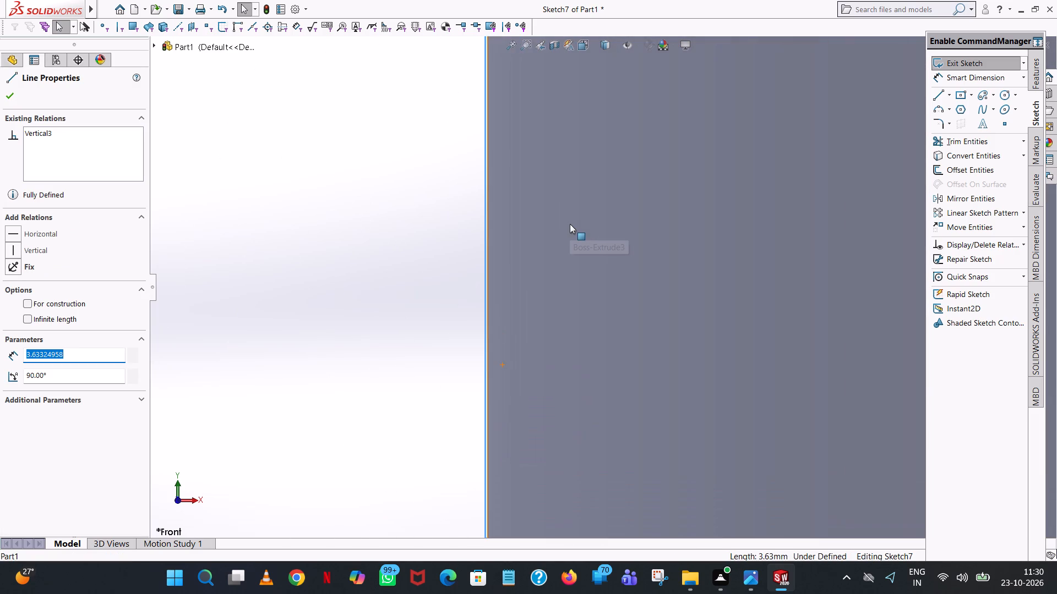
pyautogui.scroll(18, 570, 224)
pyautogui.scroll(3, 803, 159)
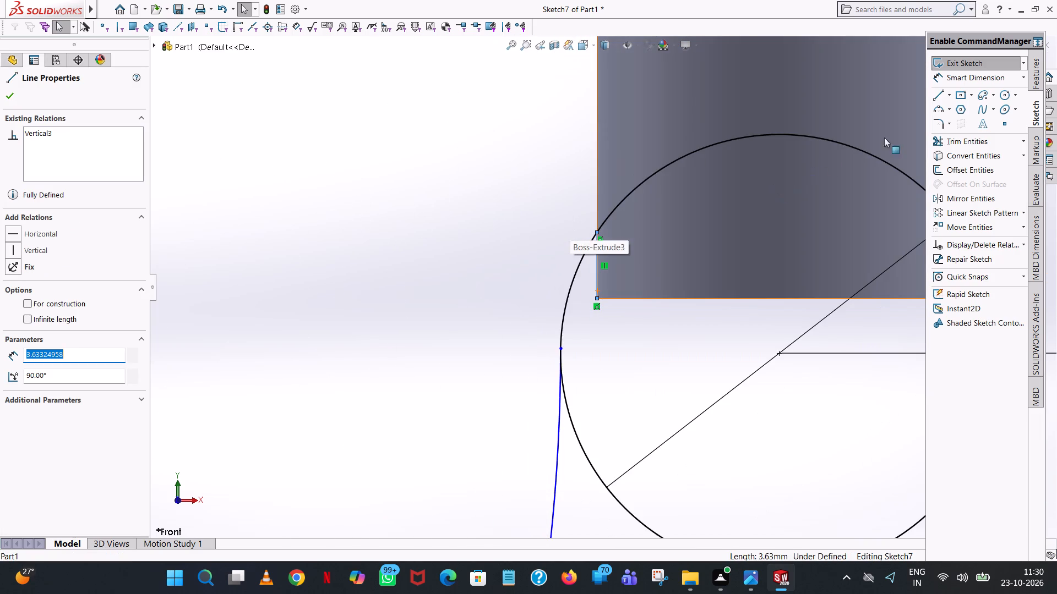
# Trim away the short vertical line on the upper cylinder's left edge.
pyautogui.click(977, 142)
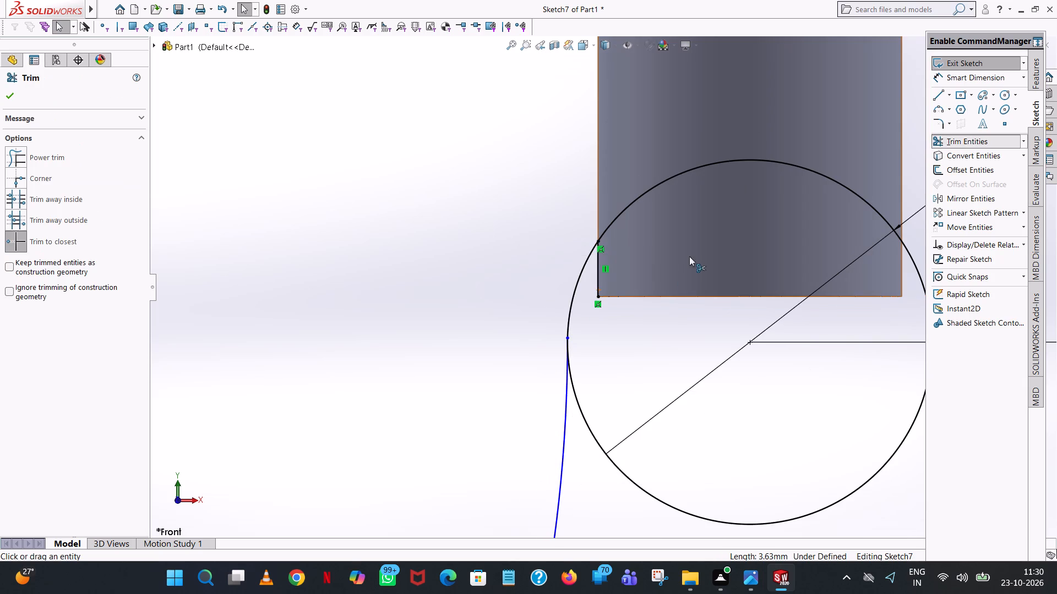
pyautogui.click(596, 281)
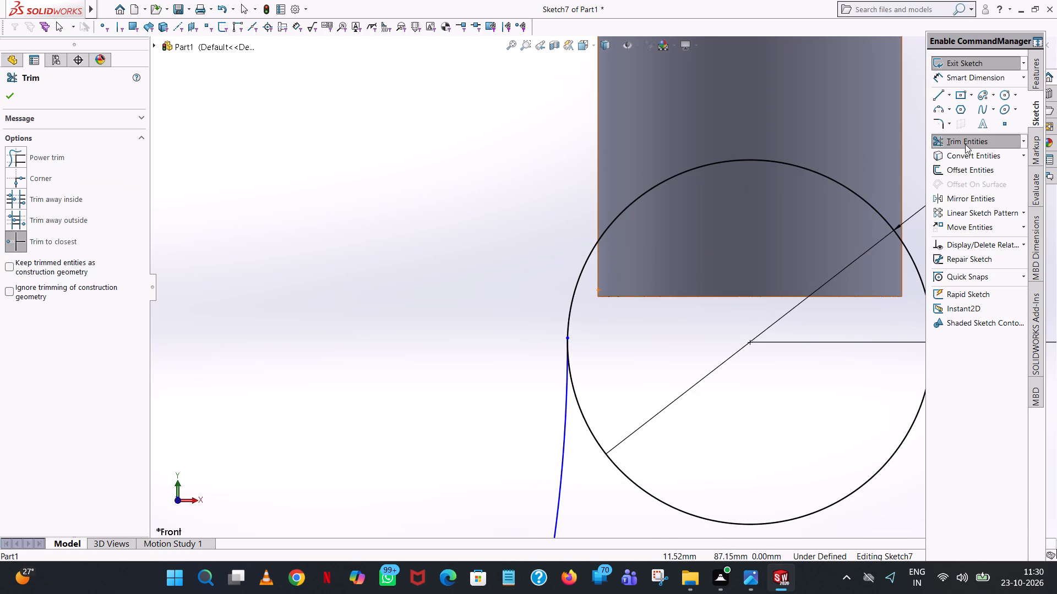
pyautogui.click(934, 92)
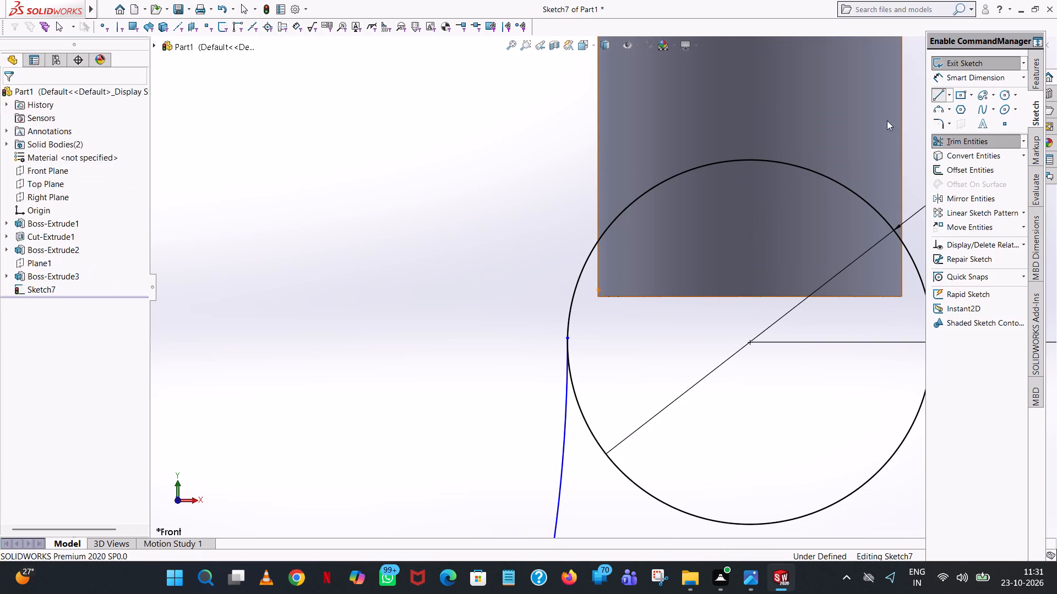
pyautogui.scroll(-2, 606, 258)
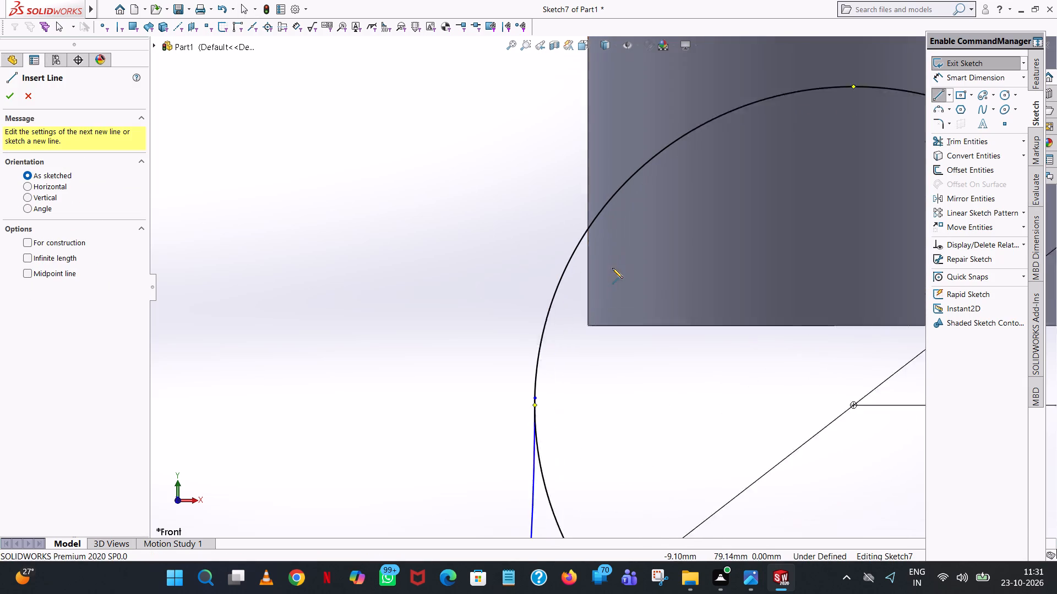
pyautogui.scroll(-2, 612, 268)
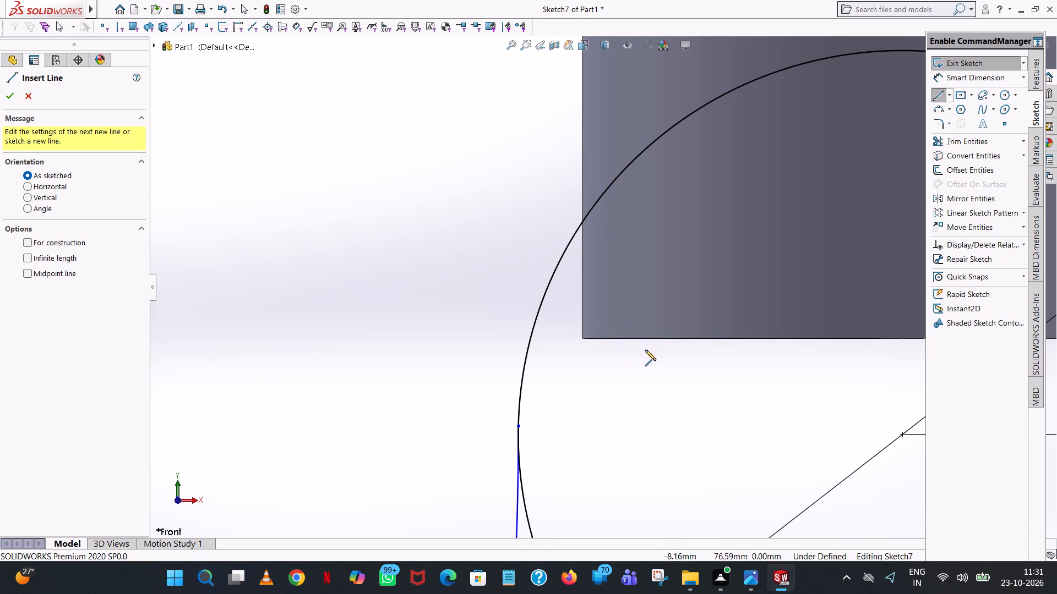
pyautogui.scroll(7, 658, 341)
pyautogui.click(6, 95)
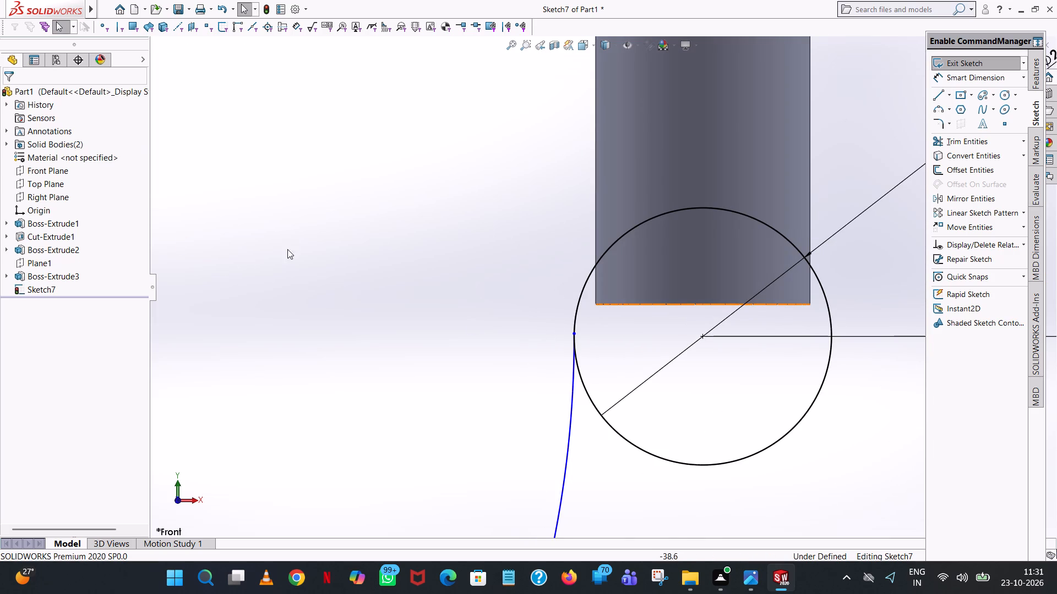
# Sketch a circle of about 10.44 mm radius, concentric with the 24 mm circle and passing through the upper cylinder's bottom left corner.
pyautogui.scroll(5, 350, 285)
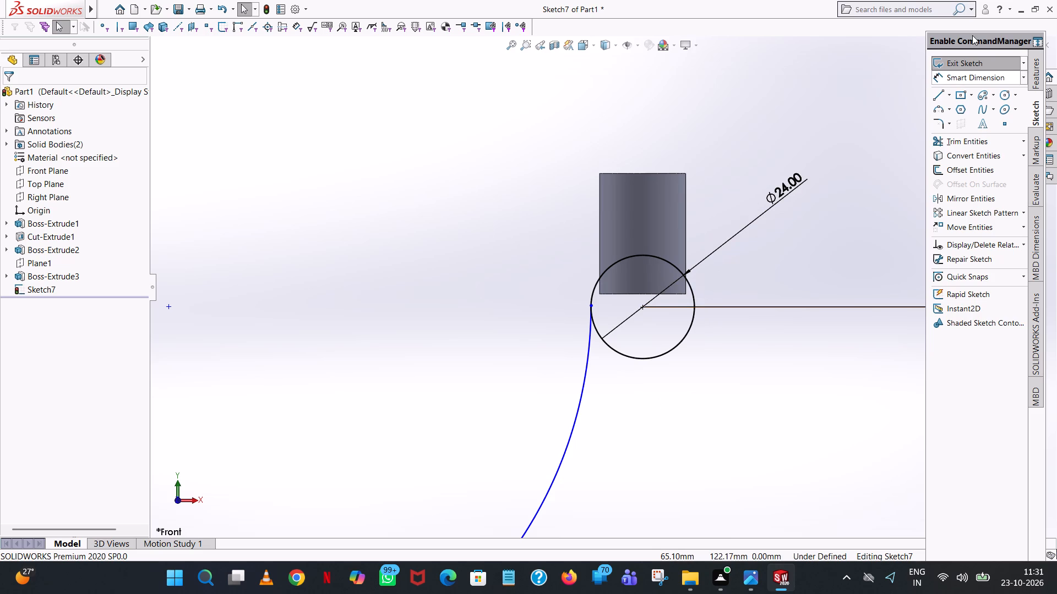
pyautogui.click(999, 92)
pyautogui.scroll(-5, 590, 369)
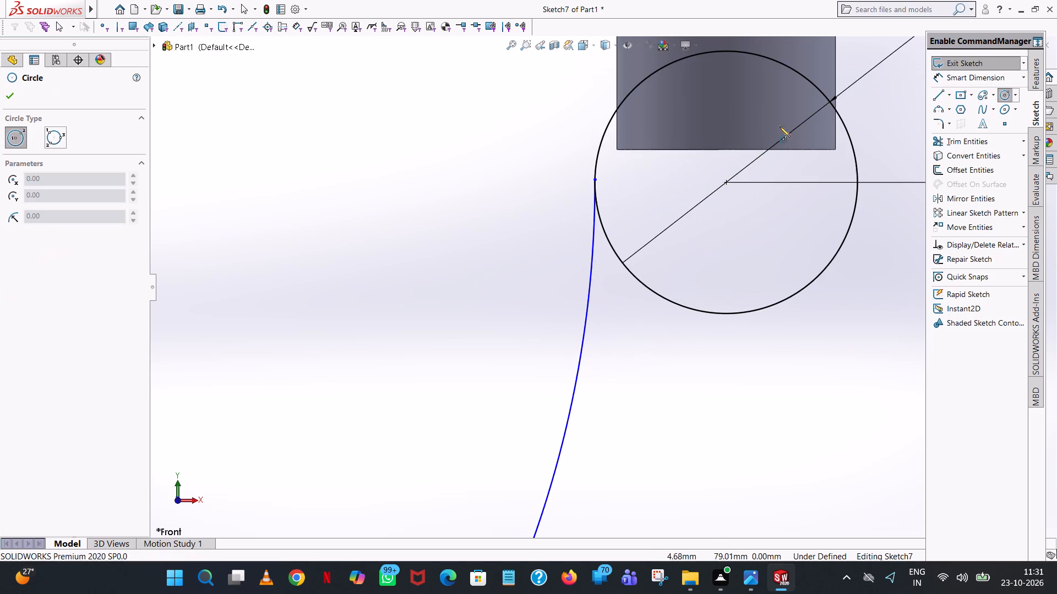
pyautogui.click(723, 184)
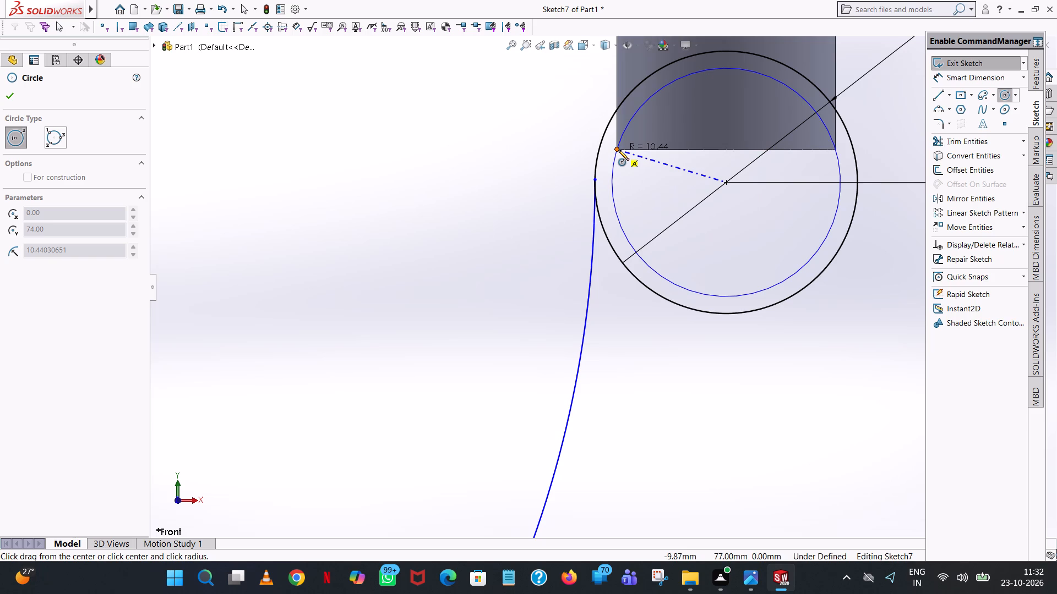
pyautogui.click(618, 150)
pyautogui.rightClick(618, 150)
pyautogui.click(638, 161)
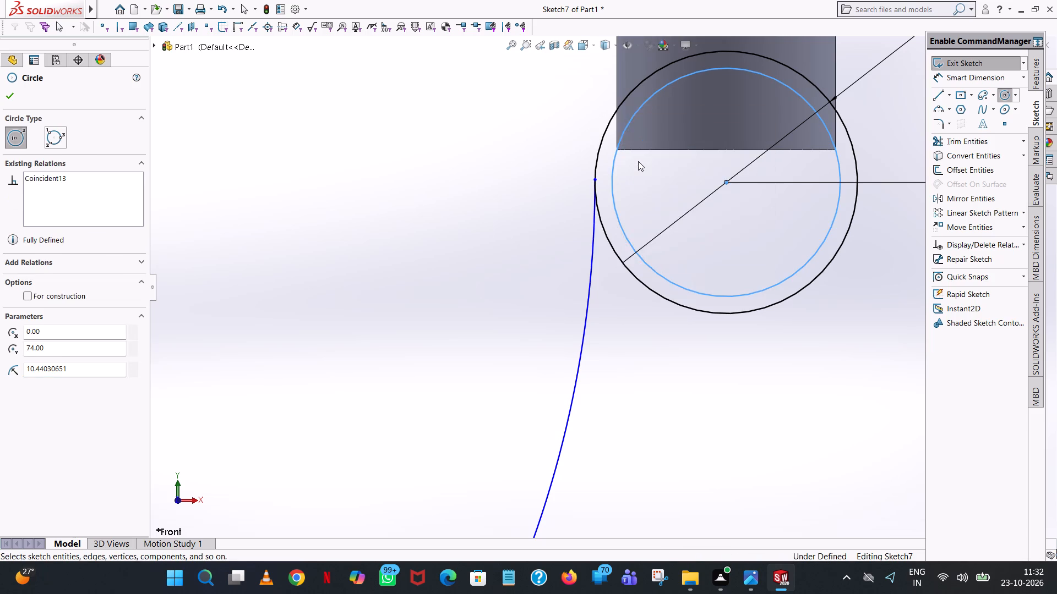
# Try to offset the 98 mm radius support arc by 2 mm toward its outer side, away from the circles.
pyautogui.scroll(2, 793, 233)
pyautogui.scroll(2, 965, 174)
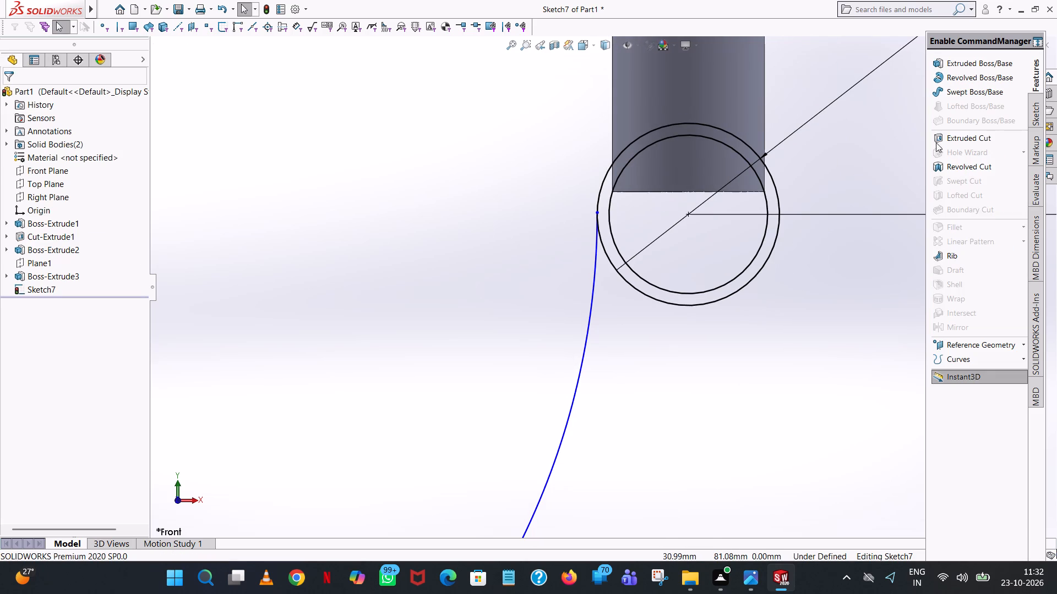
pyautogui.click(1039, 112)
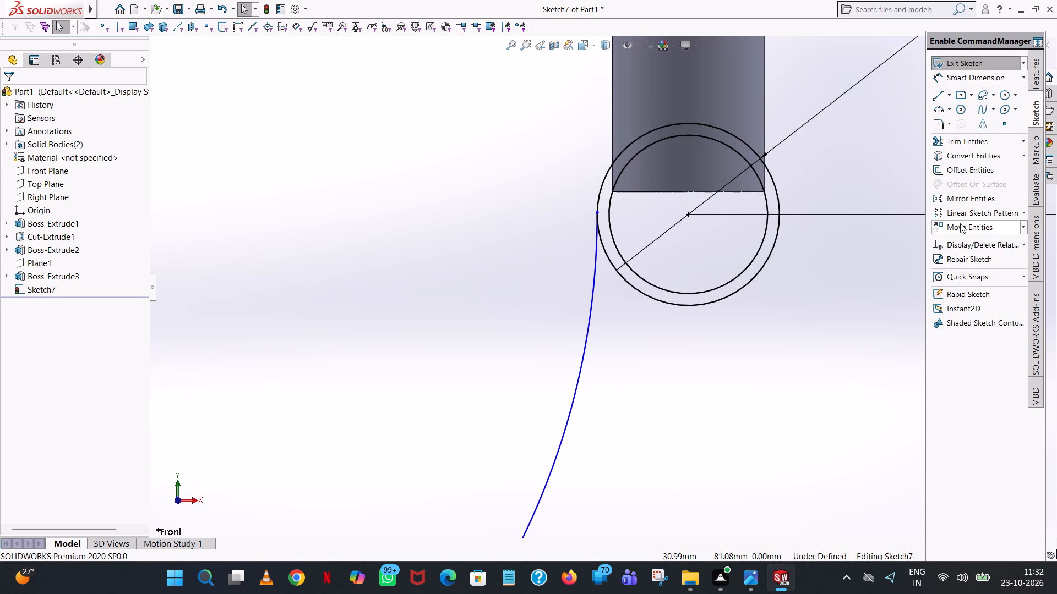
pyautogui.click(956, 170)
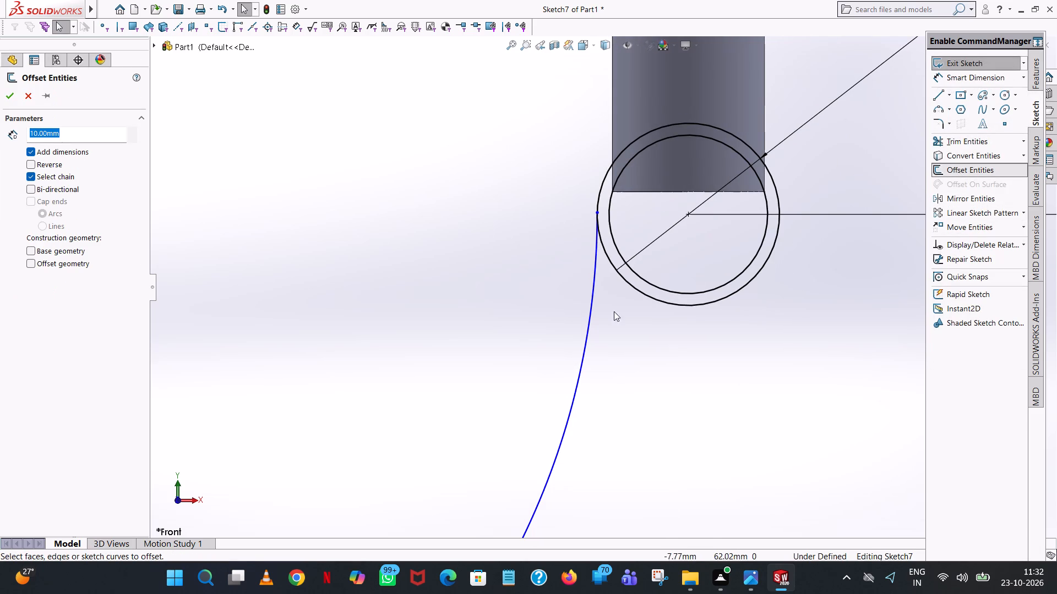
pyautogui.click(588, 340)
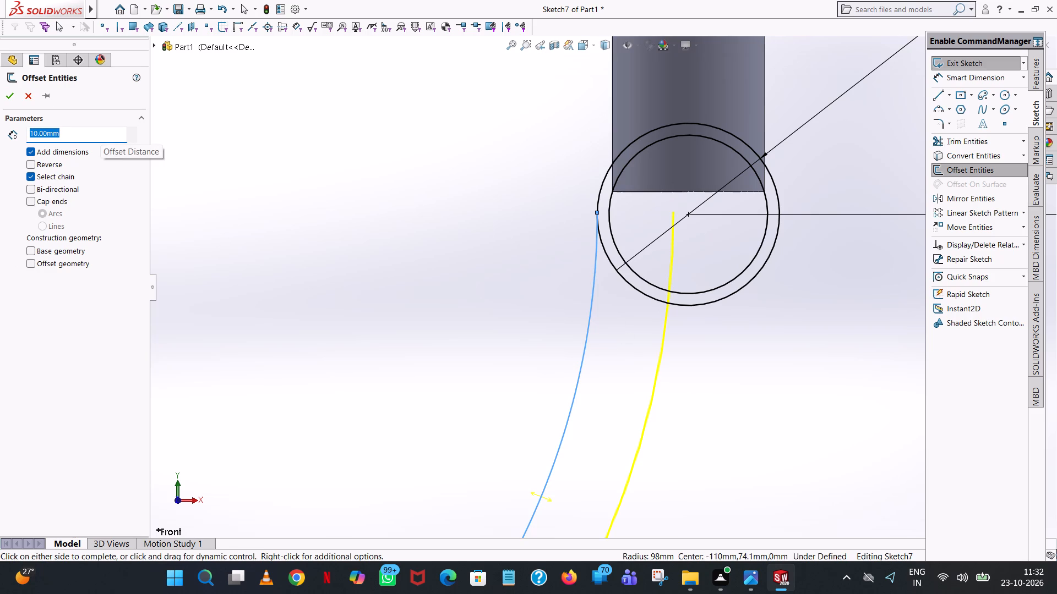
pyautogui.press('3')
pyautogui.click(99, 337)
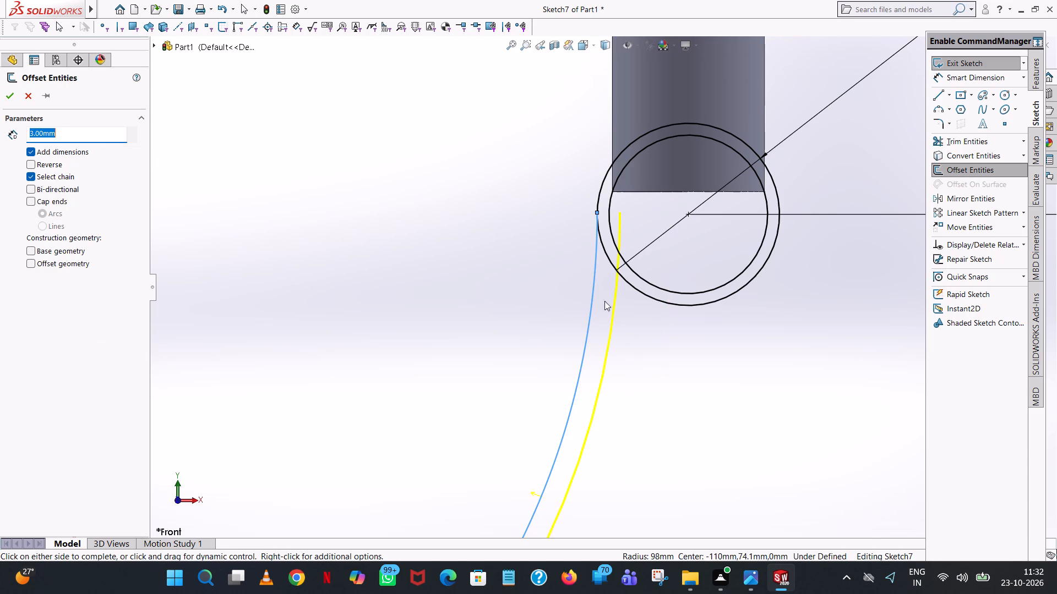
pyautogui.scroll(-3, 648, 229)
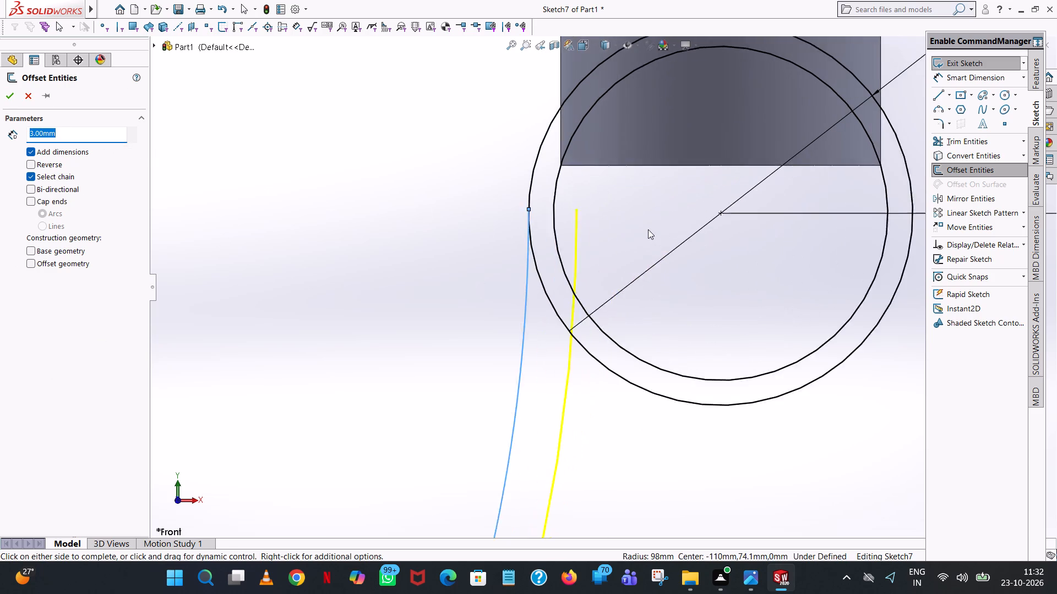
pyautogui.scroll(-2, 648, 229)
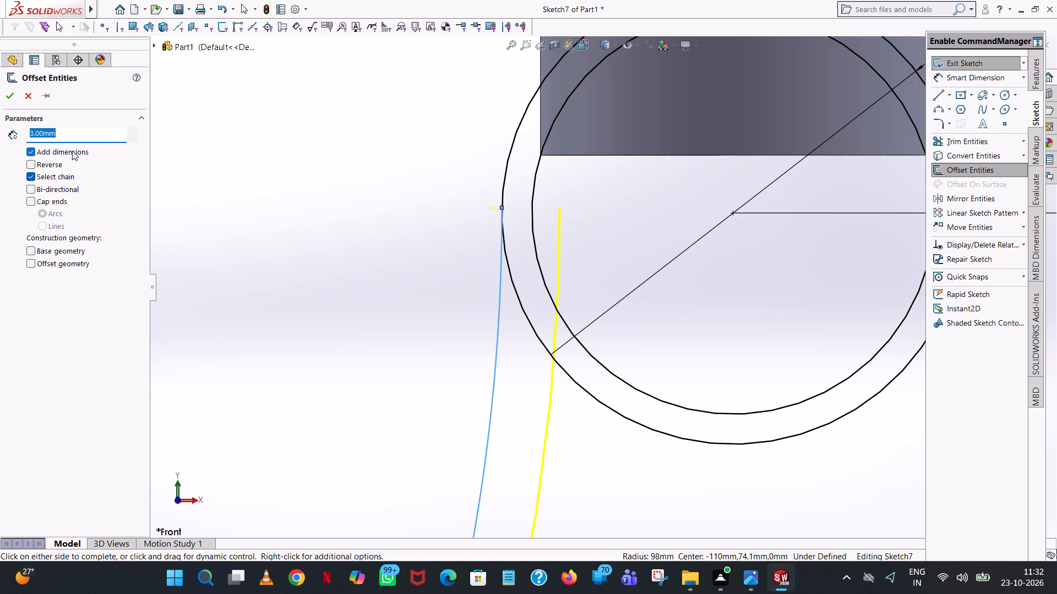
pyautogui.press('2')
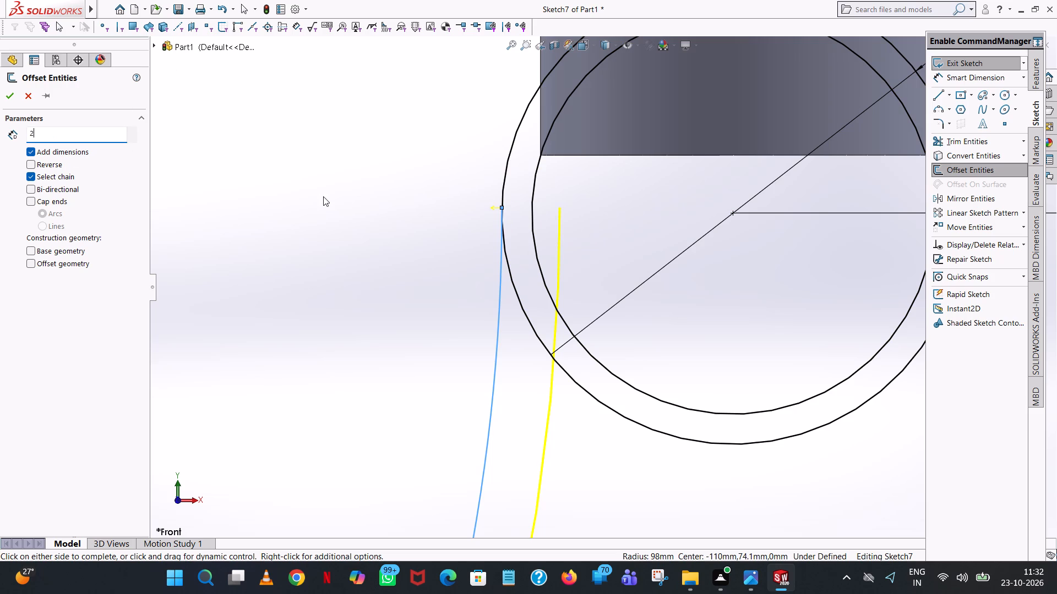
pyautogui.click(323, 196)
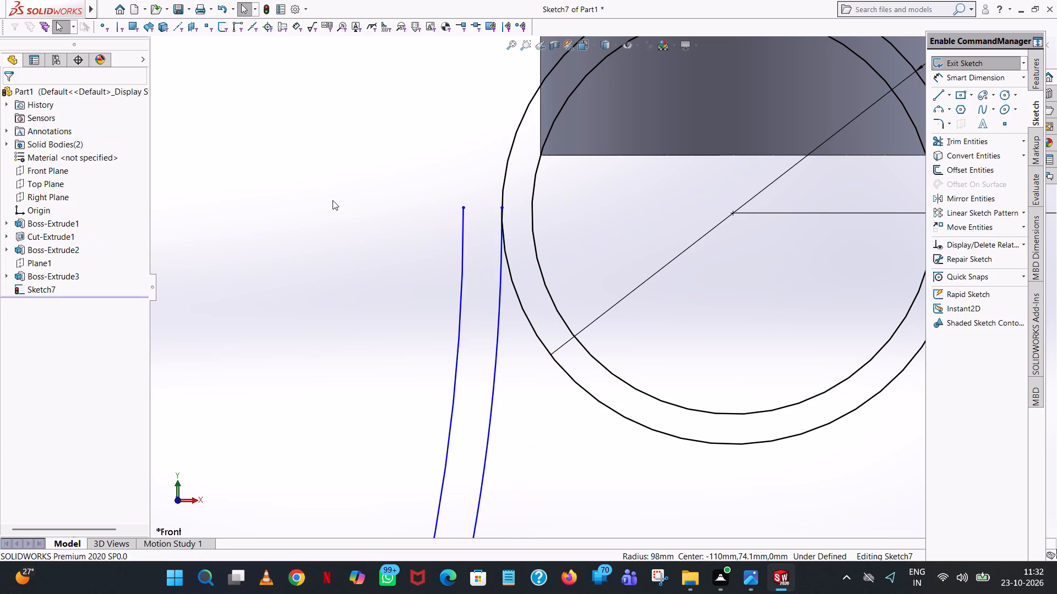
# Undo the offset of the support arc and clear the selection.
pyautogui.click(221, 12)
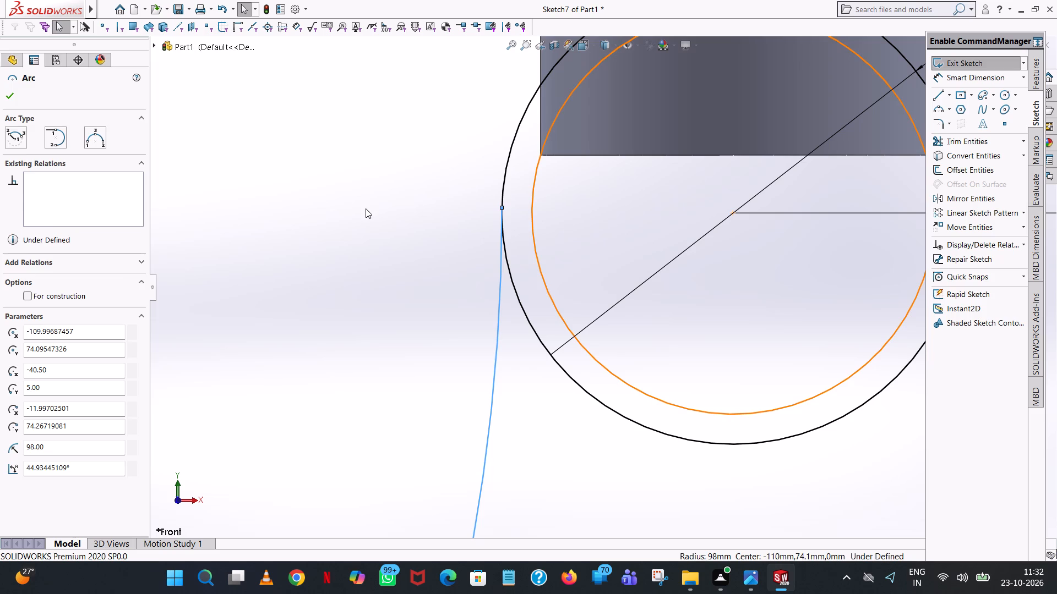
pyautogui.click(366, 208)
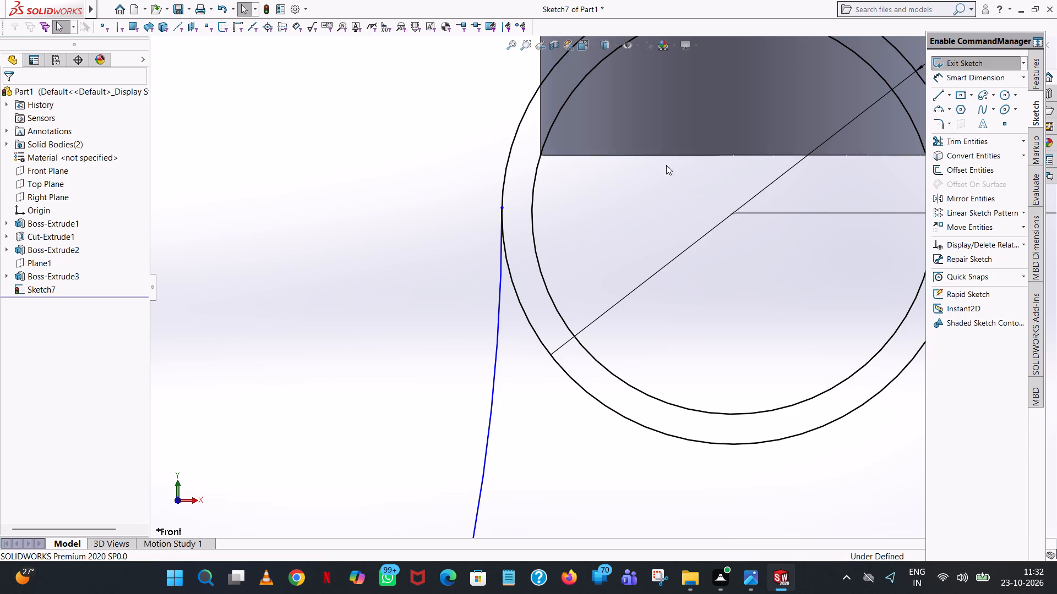
# Sketch a 3 mm horizontal line from the support arc's lower endpoint inward along the base flange's top edge.
pyautogui.click(933, 104)
pyautogui.scroll(3, 651, 335)
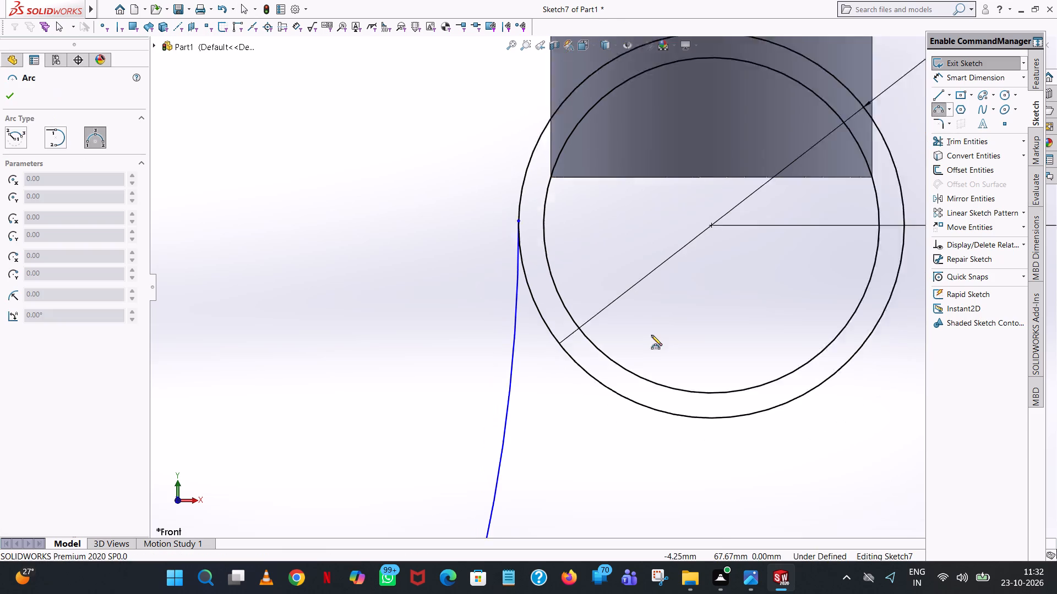
pyautogui.scroll(8, 651, 335)
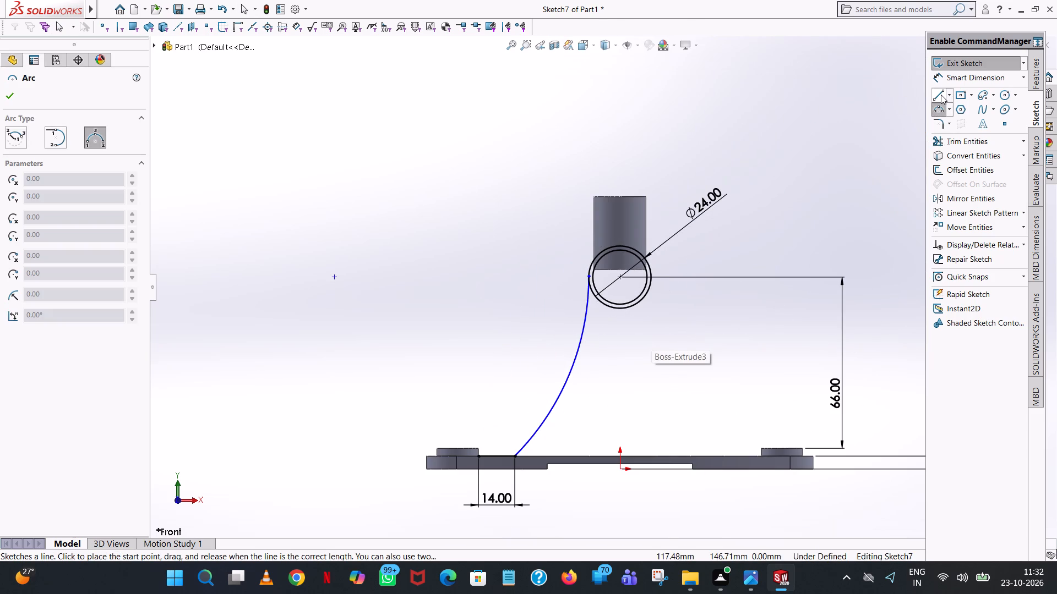
pyautogui.click(941, 95)
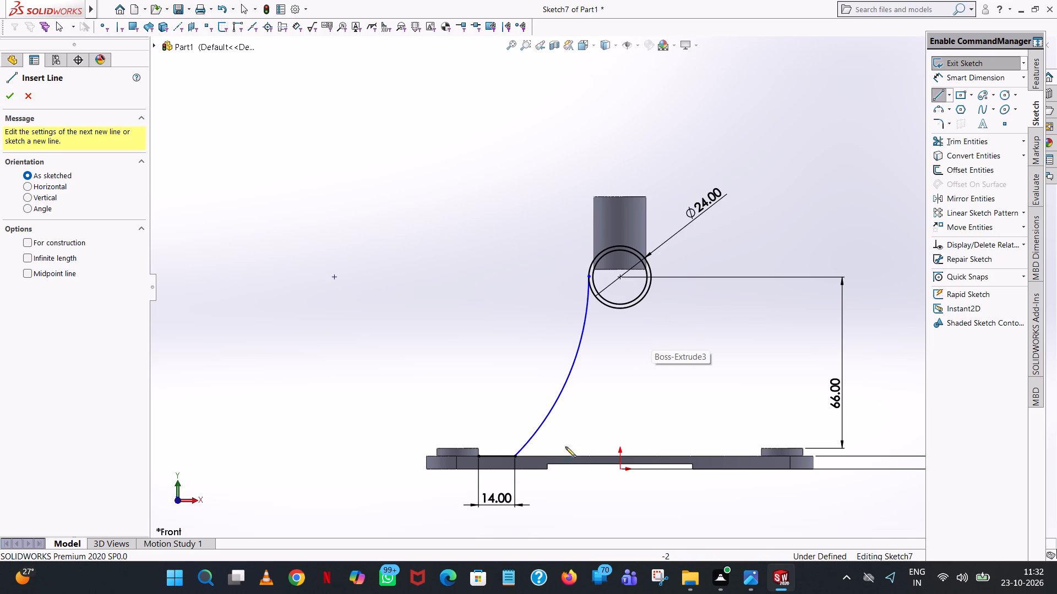
pyautogui.scroll(-7, 517, 463)
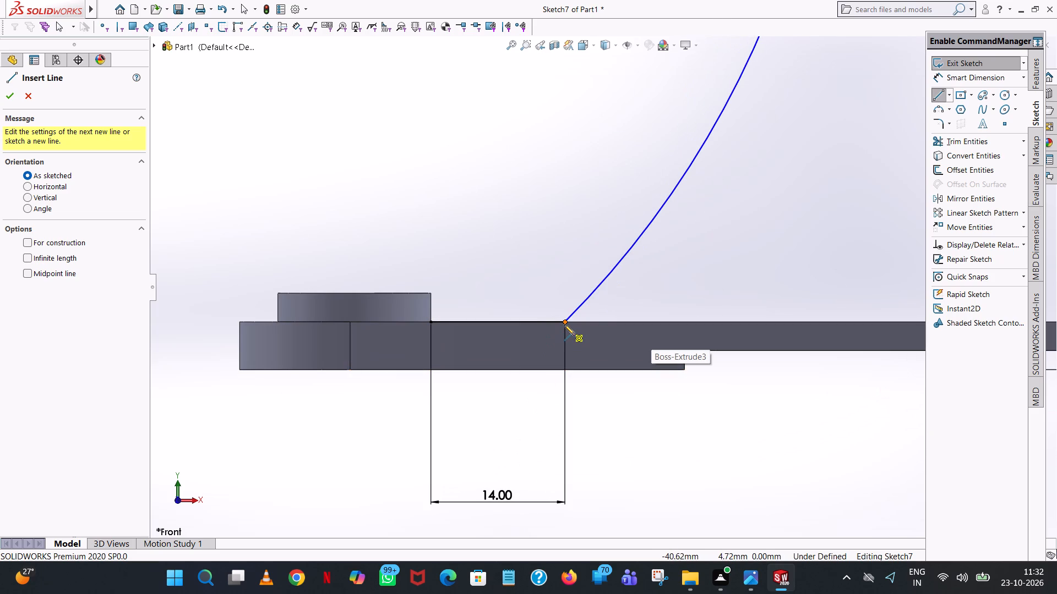
pyautogui.click(564, 324)
pyautogui.click(594, 321)
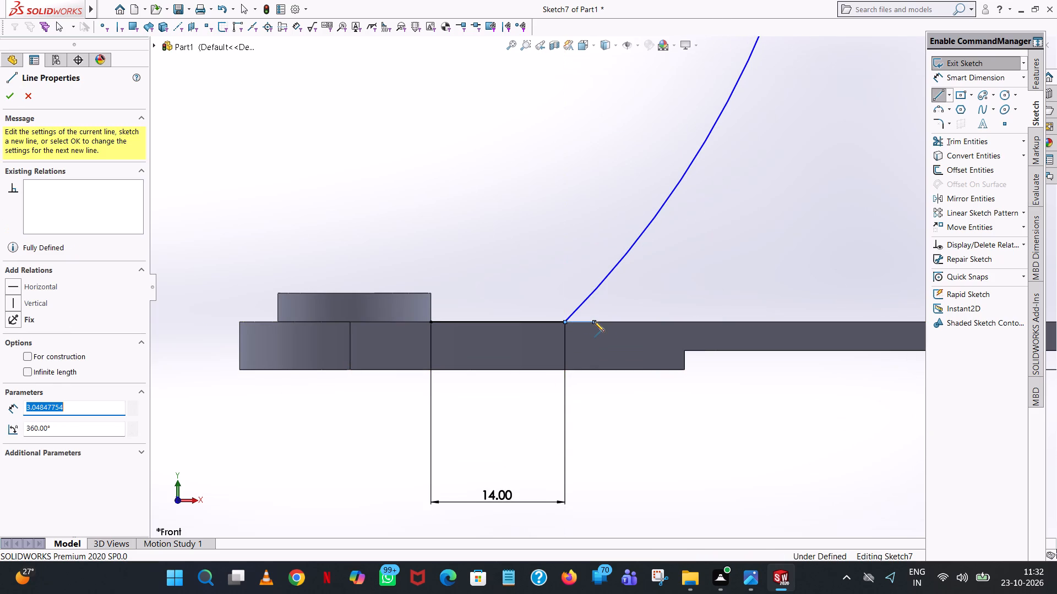
pyautogui.press('3')
pyautogui.press('Return')
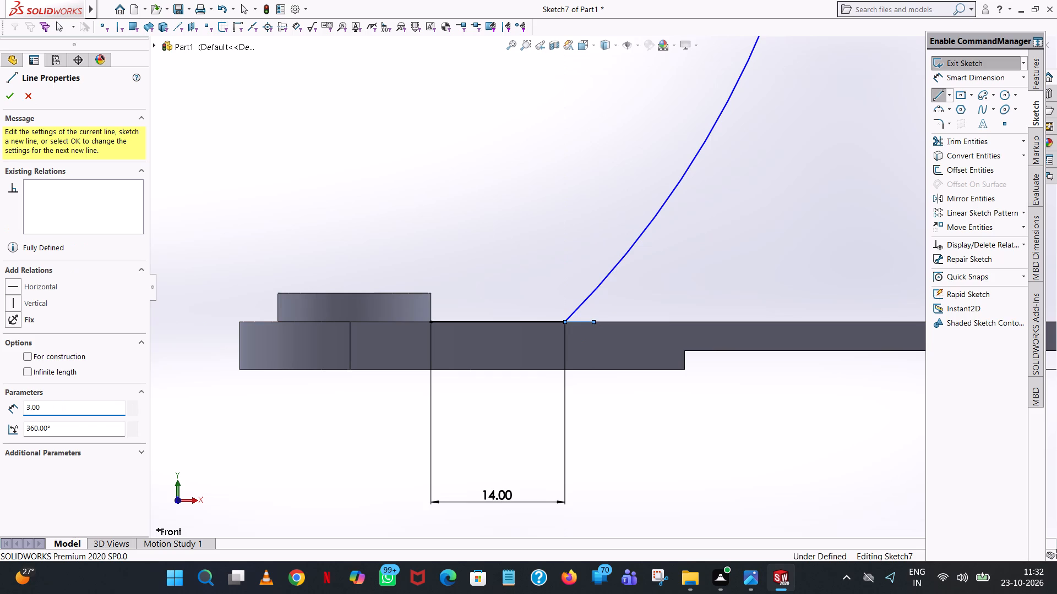
# Leave the Line tool and start an offset of the 98 mm radius support arc toward the stand's middle, with a 3 mm distance.
pyautogui.rightClick(594, 321)
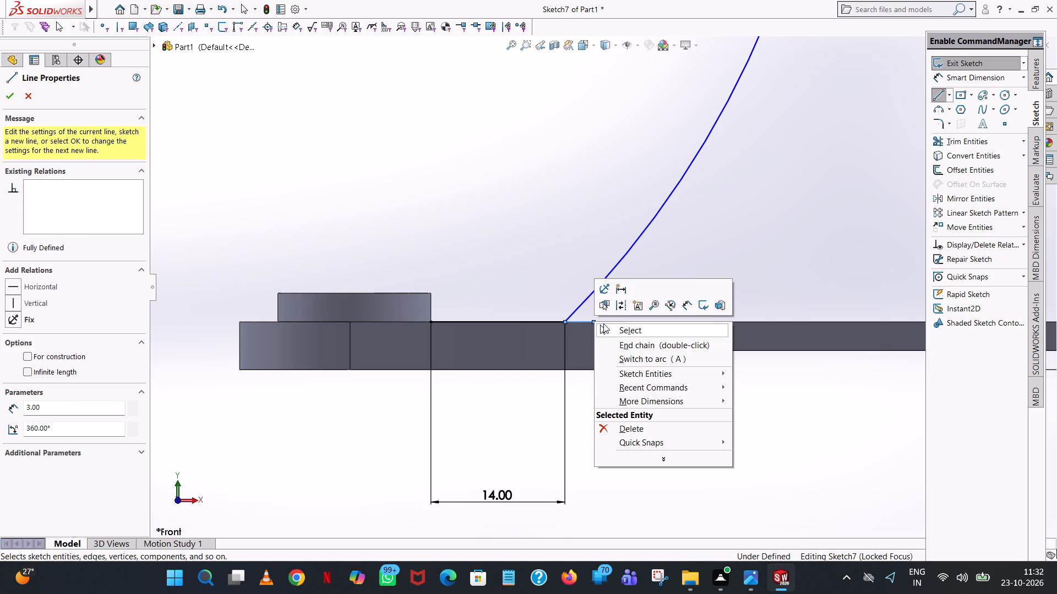
pyautogui.click(644, 332)
pyautogui.scroll(7, 649, 224)
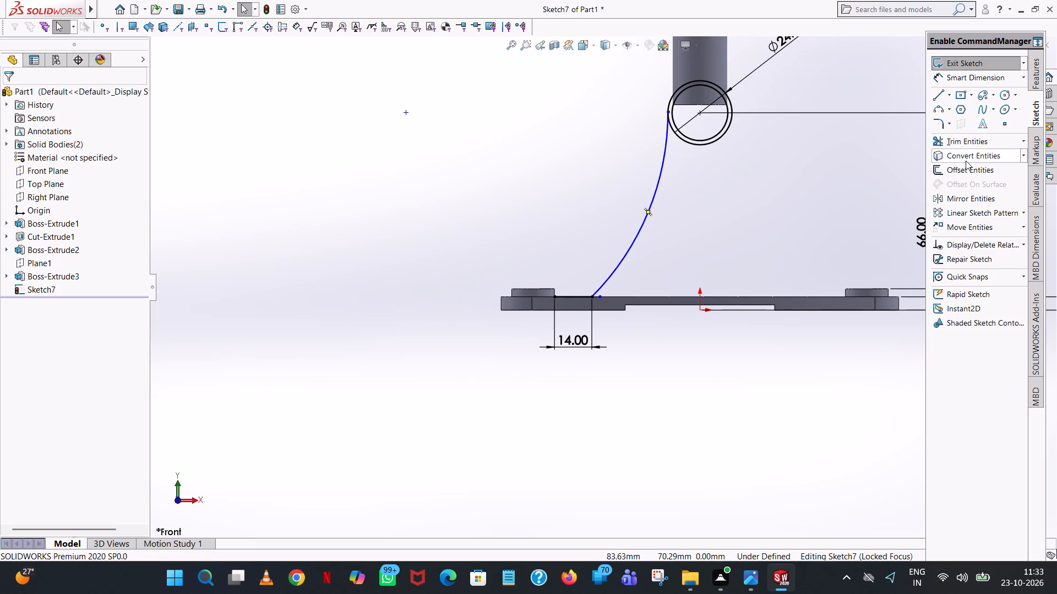
pyautogui.click(968, 170)
pyautogui.click(653, 206)
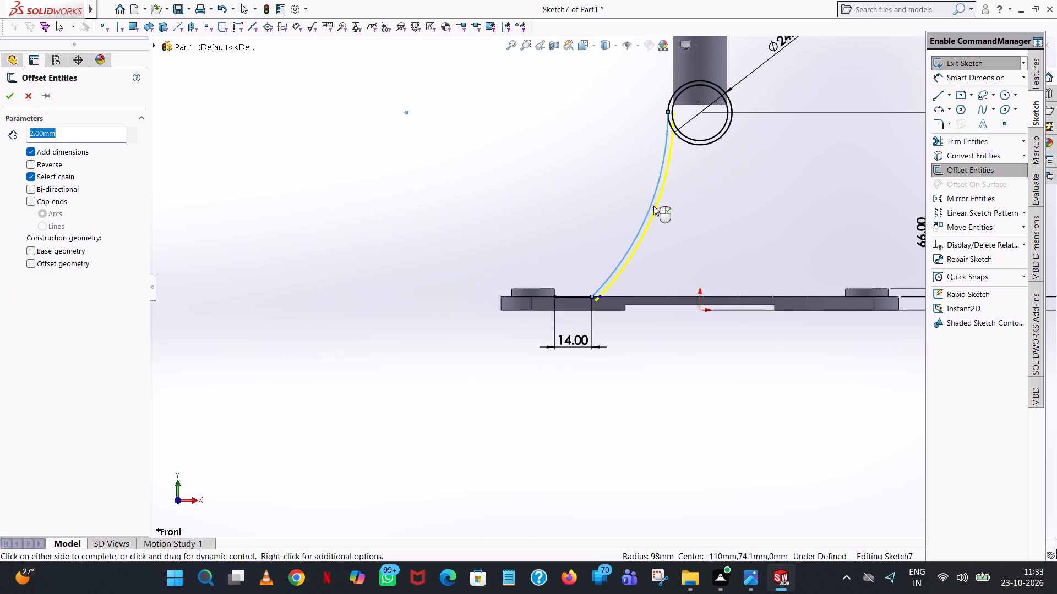
pyautogui.scroll(-5, 634, 262)
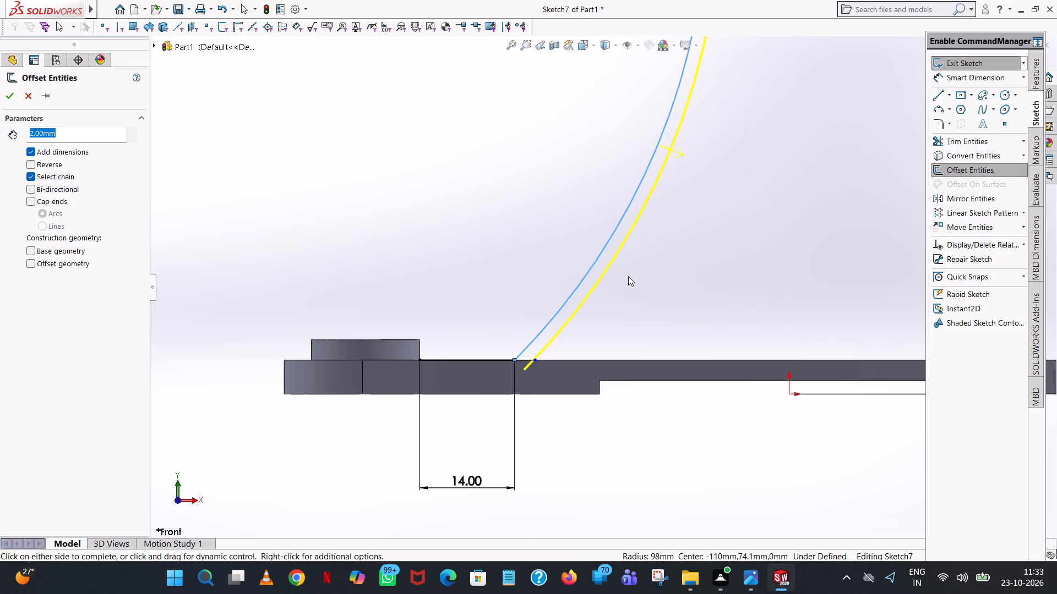
pyautogui.scroll(-7, 626, 282)
pyautogui.scroll(6, 472, 419)
pyautogui.scroll(-6, 473, 416)
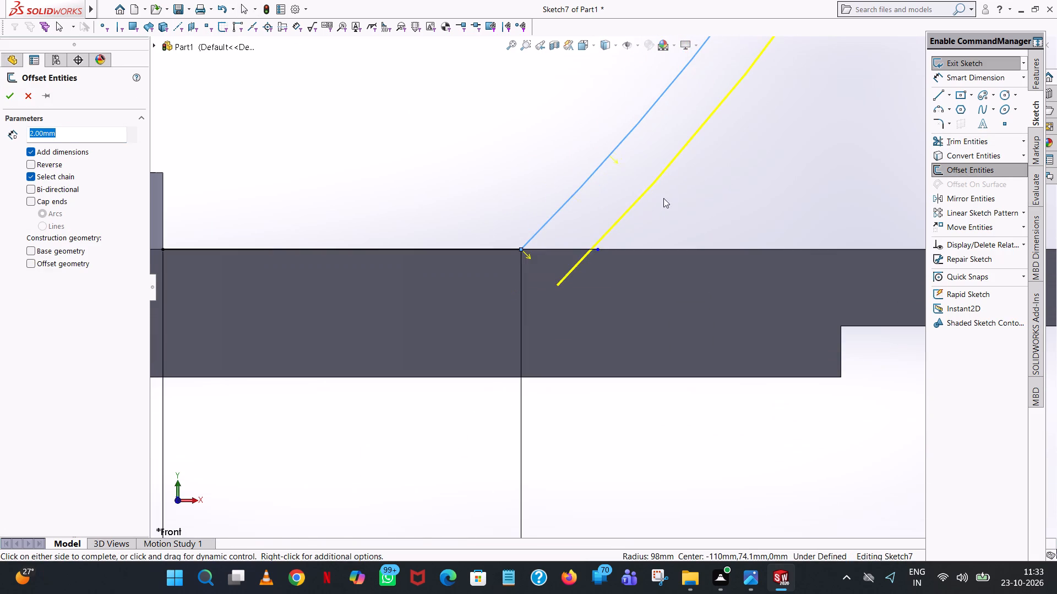
pyautogui.scroll(-3, 677, 192)
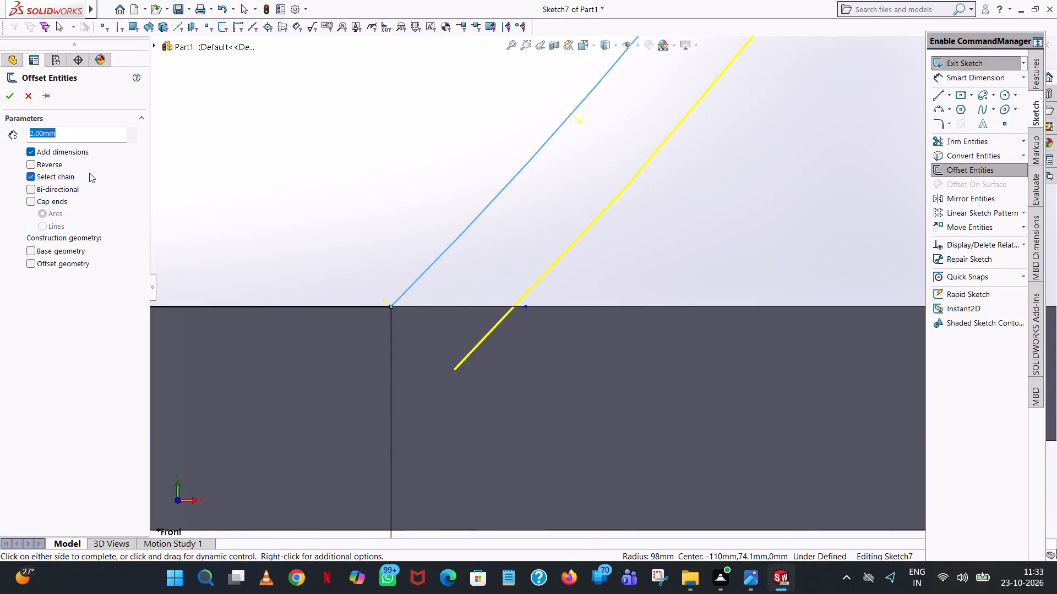
pyautogui.press('3')
pyautogui.press('Return')
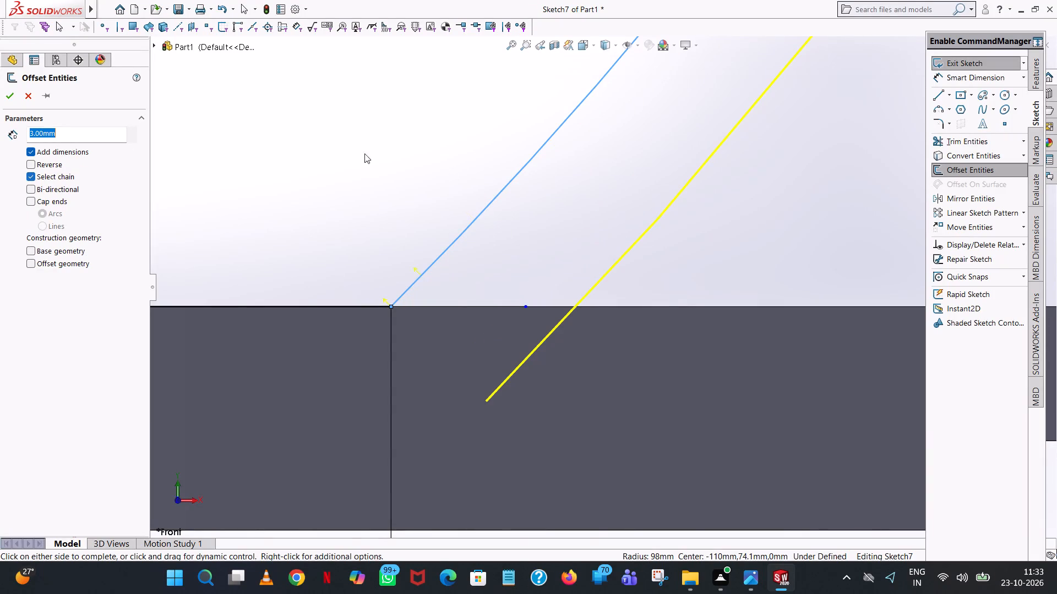
# Set the offset distance to 2 mm and create the offset arc on the side facing the stand's middle.
pyautogui.scroll(6, 461, 172)
pyautogui.scroll(7, 639, 202)
pyautogui.scroll(3, 727, 172)
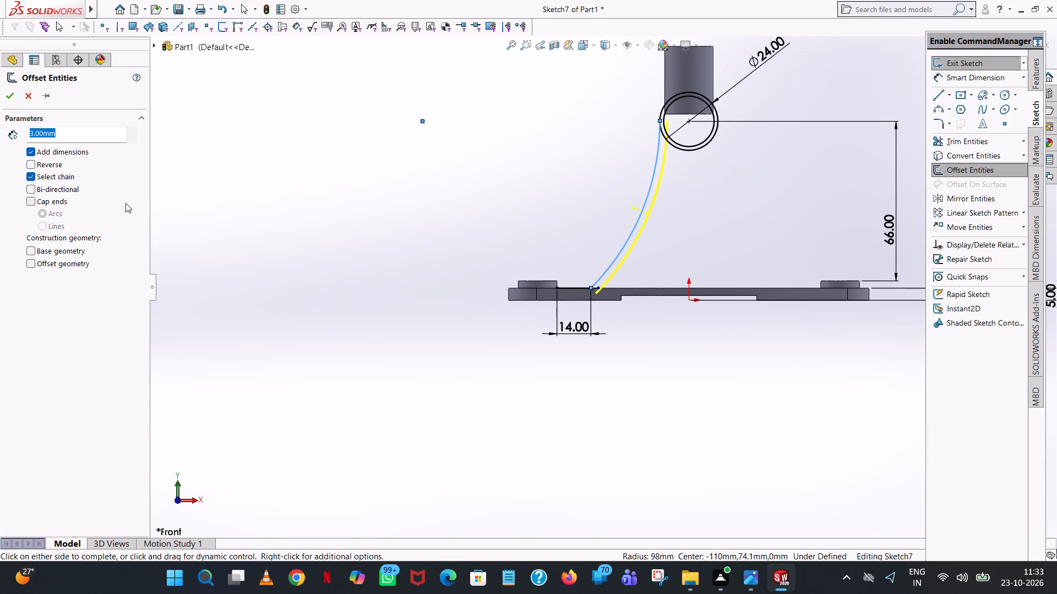
pyautogui.press('2')
pyautogui.press('Return')
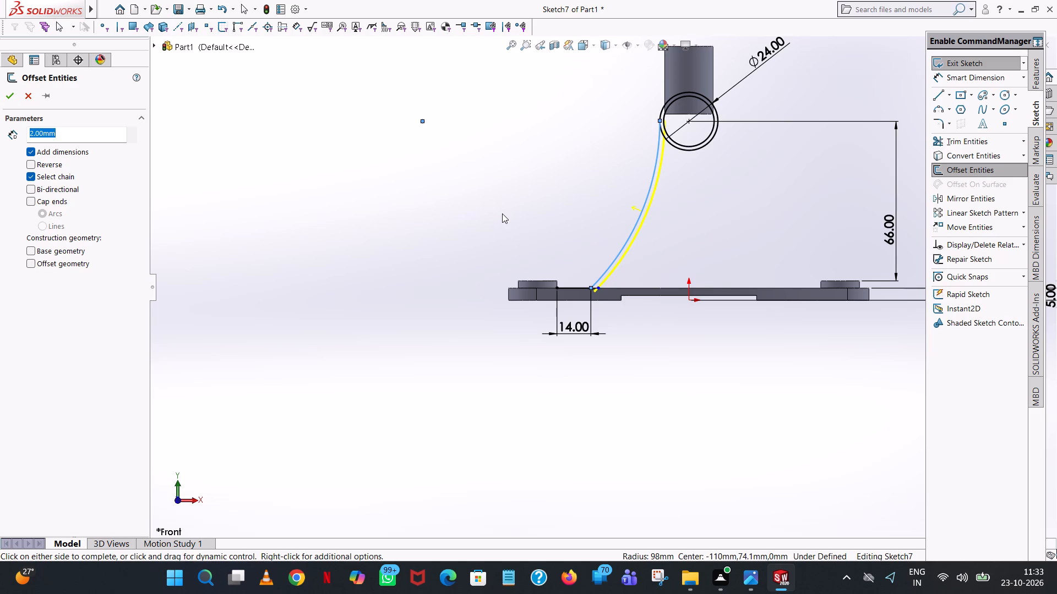
pyautogui.scroll(-4, 520, 213)
pyautogui.scroll(-4, 889, 53)
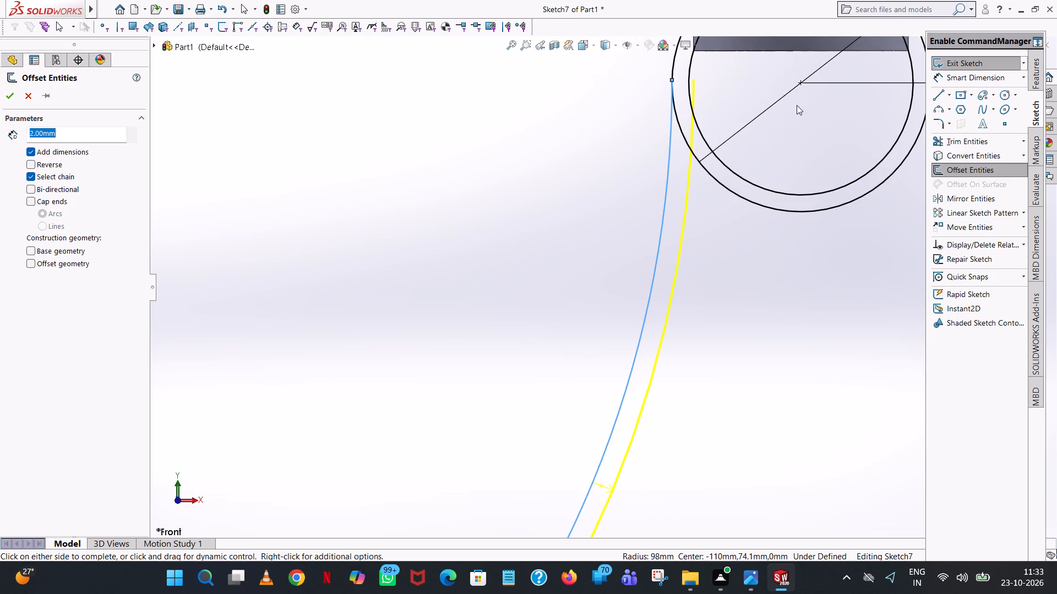
pyautogui.scroll(-2, 796, 105)
pyautogui.scroll(-4, 675, 97)
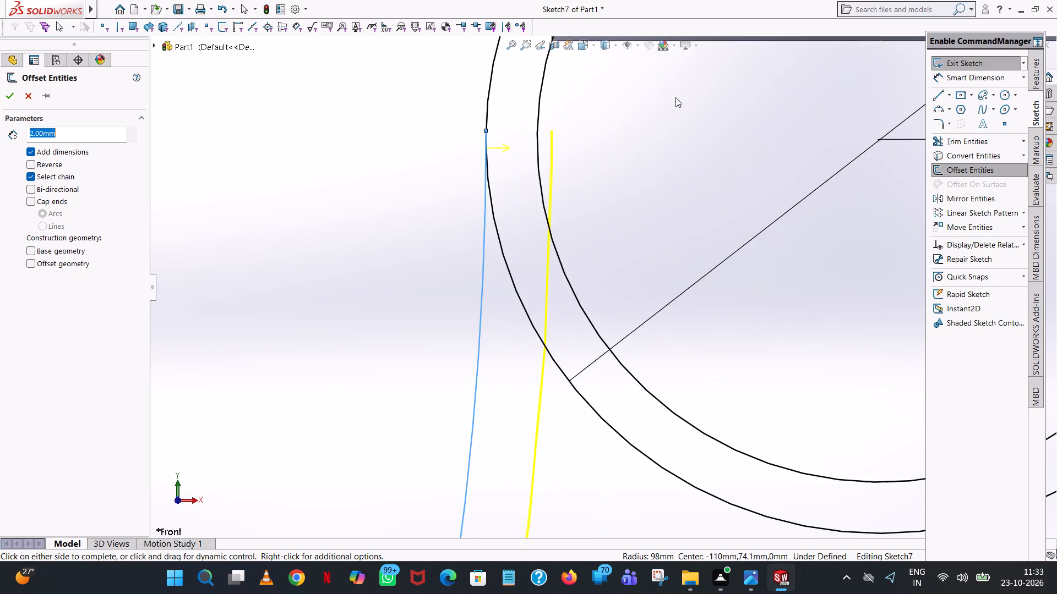
pyautogui.scroll(4, 675, 97)
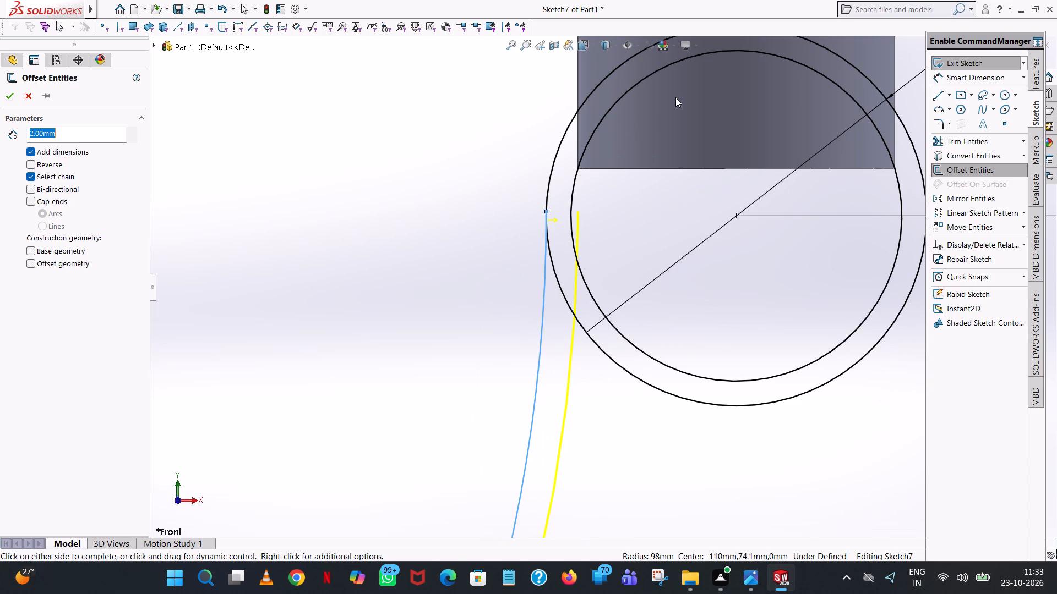
pyautogui.click(7, 93)
# Examine where the two support arcs meet the base flange and the circles under the upper cylinder.
pyautogui.scroll(5, 325, 238)
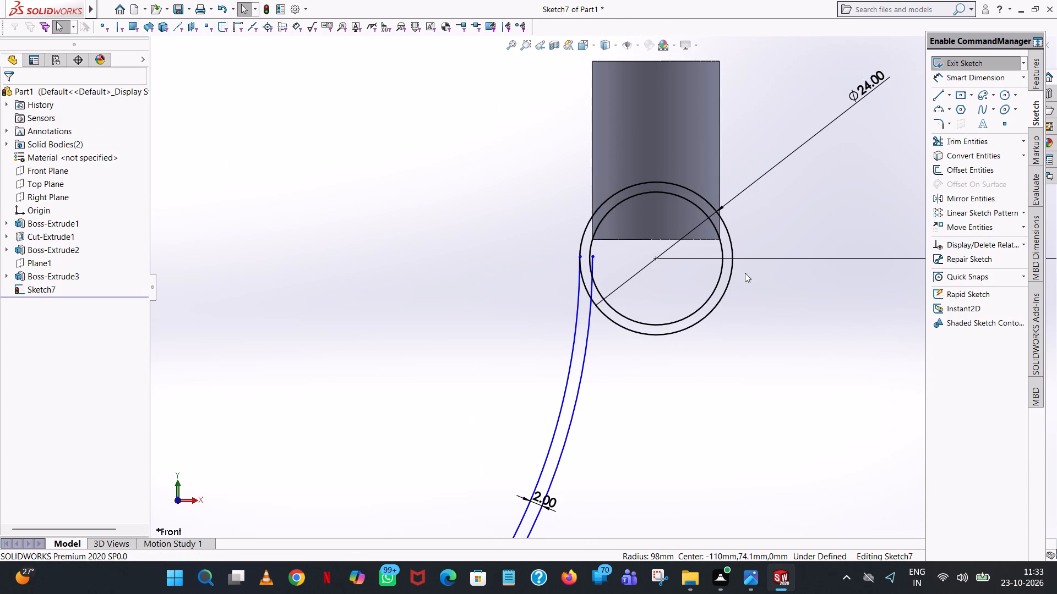
pyautogui.scroll(2, 689, 384)
pyautogui.scroll(2, 626, 356)
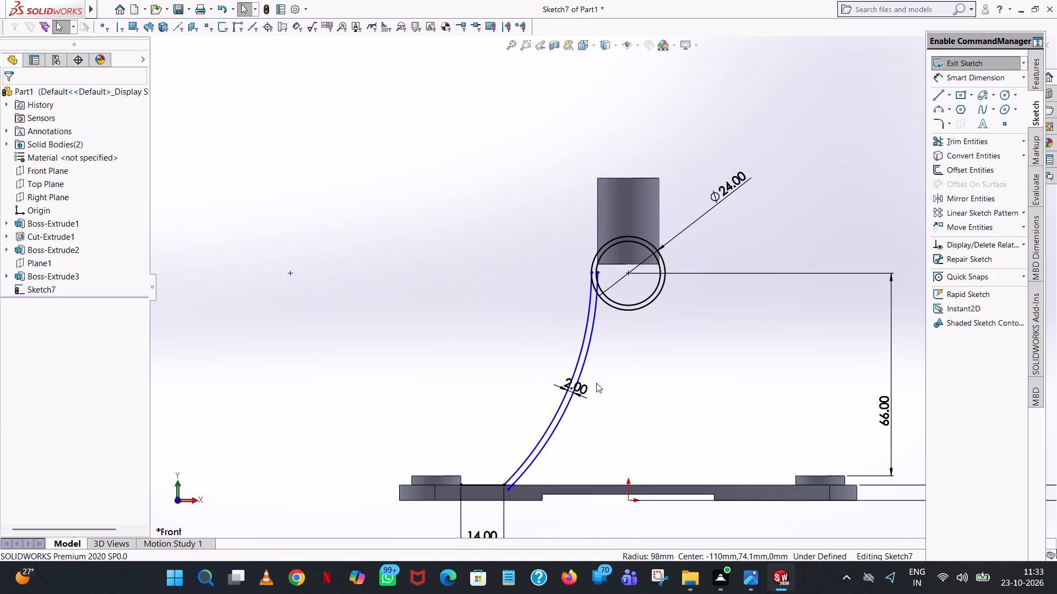
pyautogui.scroll(-4, 562, 469)
pyautogui.scroll(-4, 481, 471)
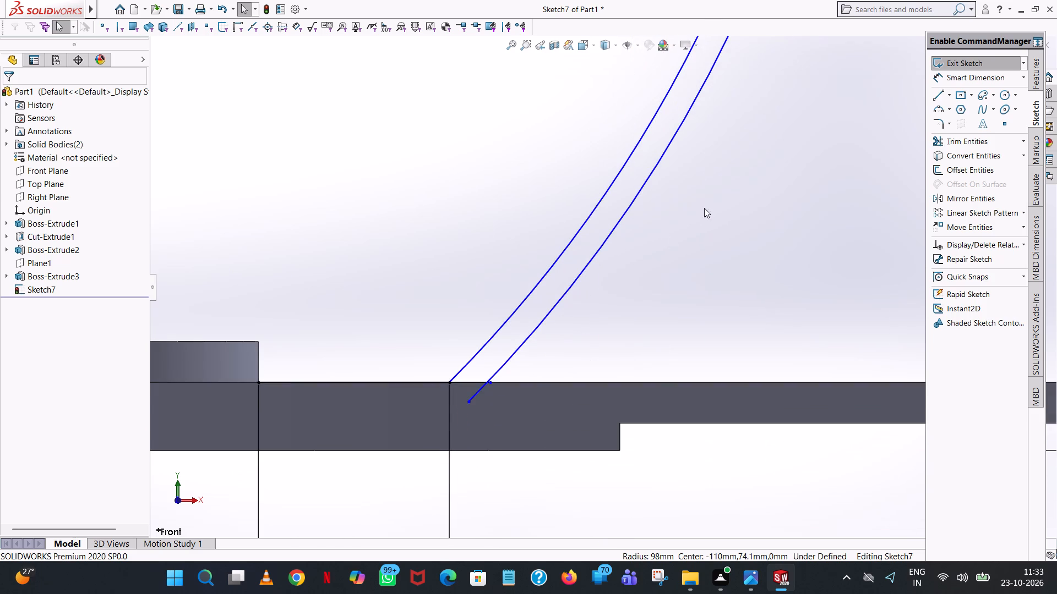
pyautogui.scroll(3, 774, 126)
pyautogui.scroll(5, 735, 53)
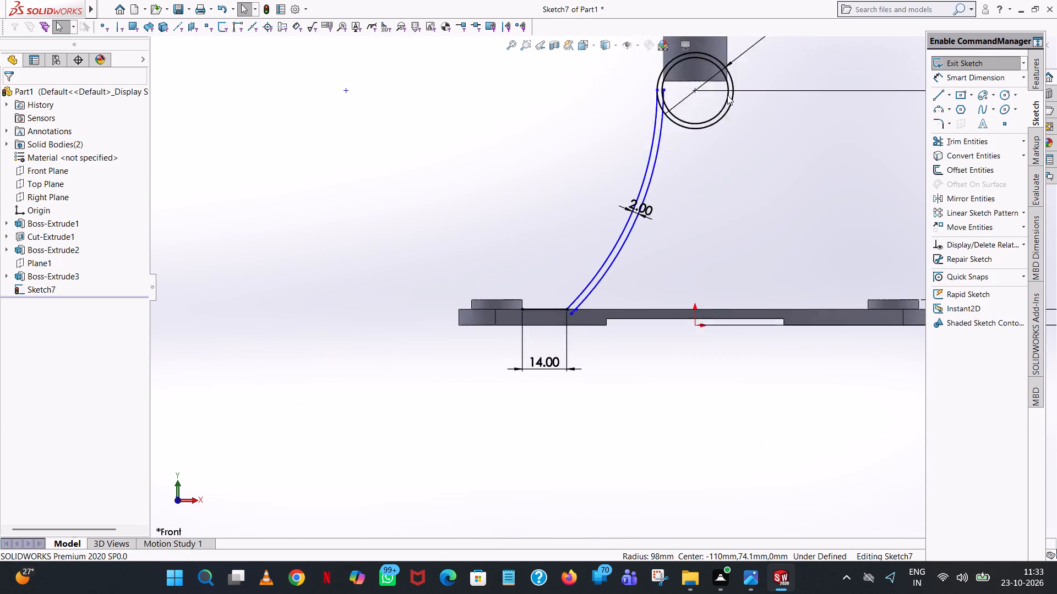
pyautogui.scroll(1, 727, 95)
pyautogui.scroll(-7, 674, 124)
pyautogui.scroll(-2, 627, 183)
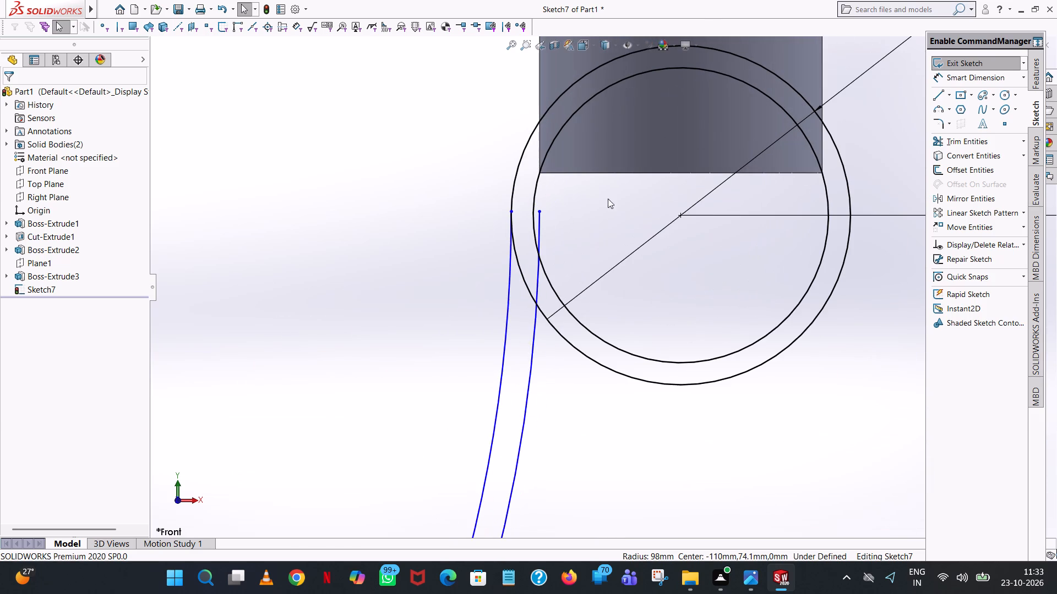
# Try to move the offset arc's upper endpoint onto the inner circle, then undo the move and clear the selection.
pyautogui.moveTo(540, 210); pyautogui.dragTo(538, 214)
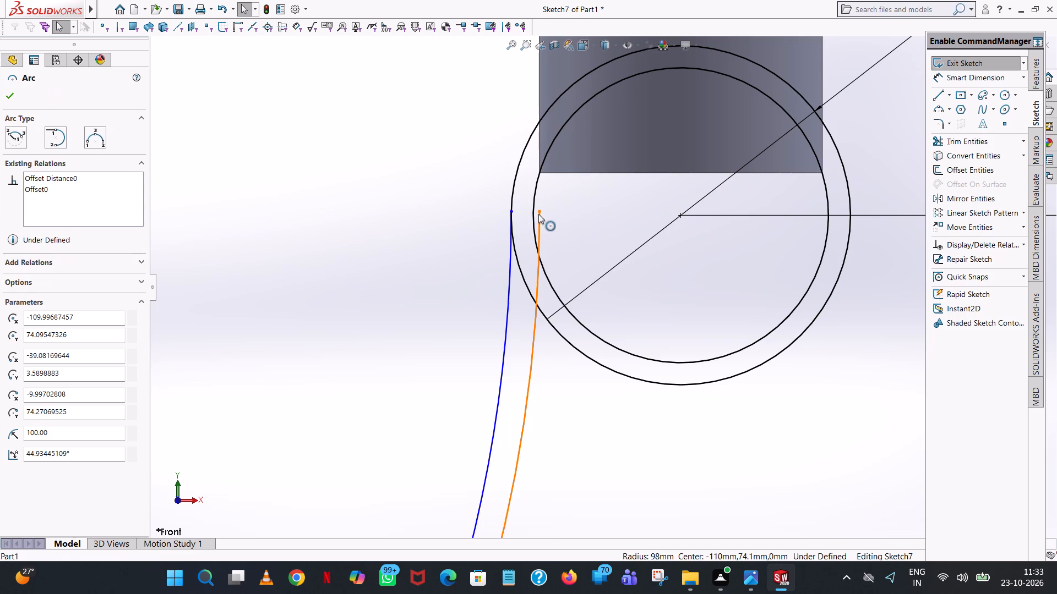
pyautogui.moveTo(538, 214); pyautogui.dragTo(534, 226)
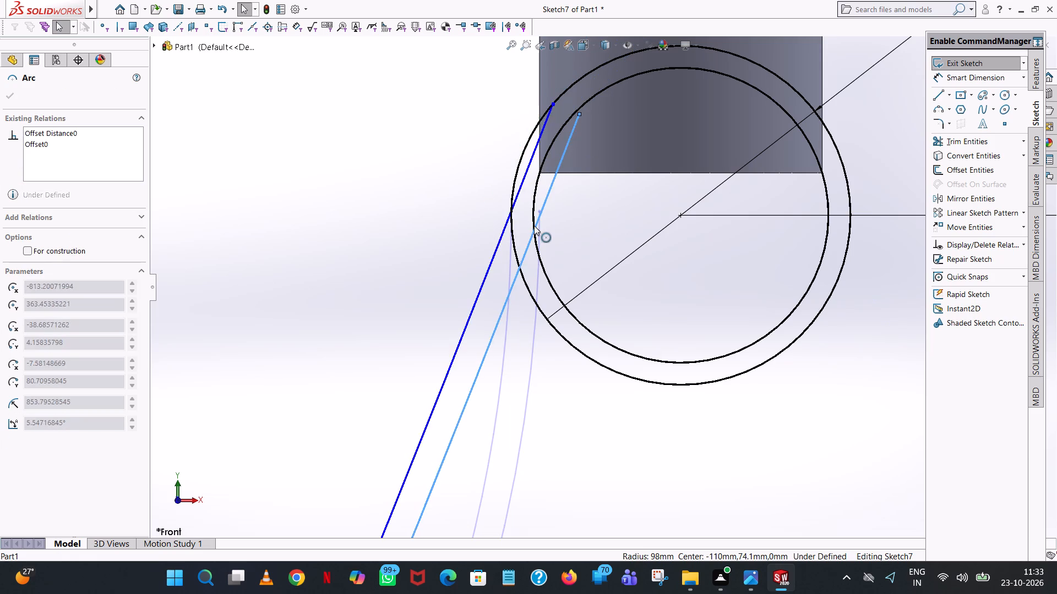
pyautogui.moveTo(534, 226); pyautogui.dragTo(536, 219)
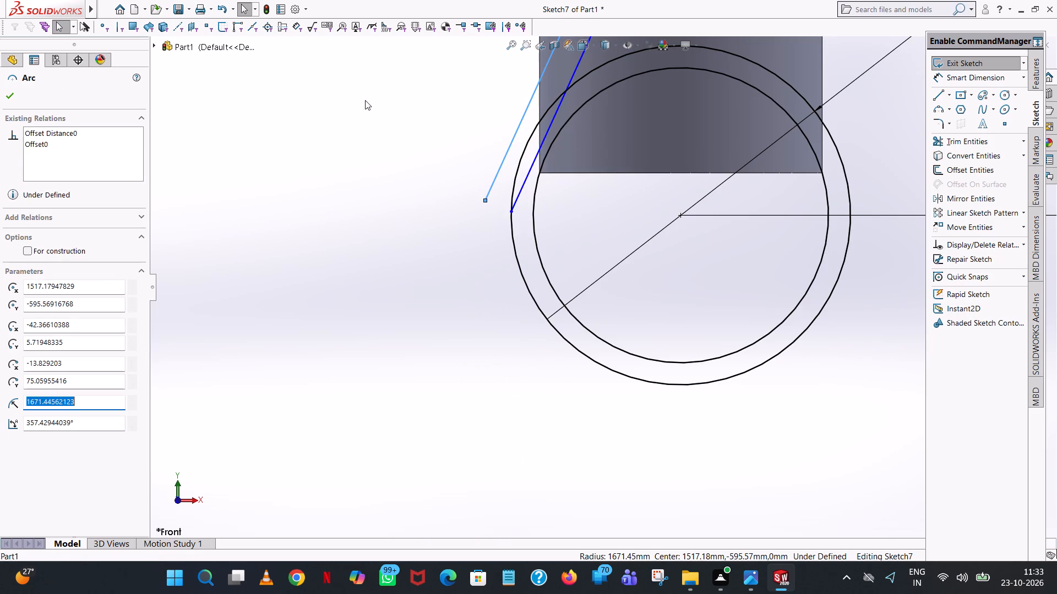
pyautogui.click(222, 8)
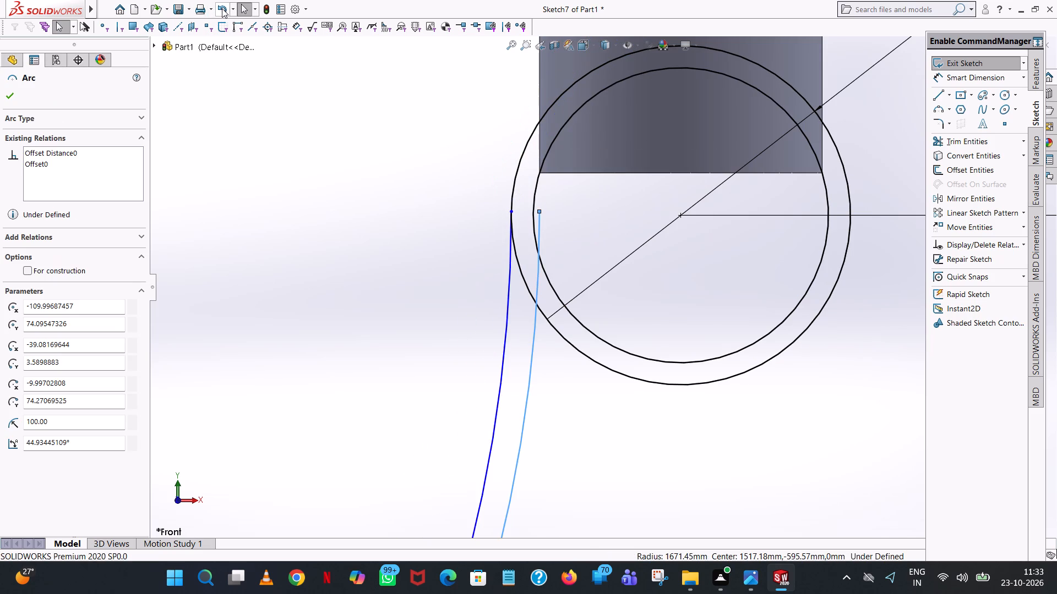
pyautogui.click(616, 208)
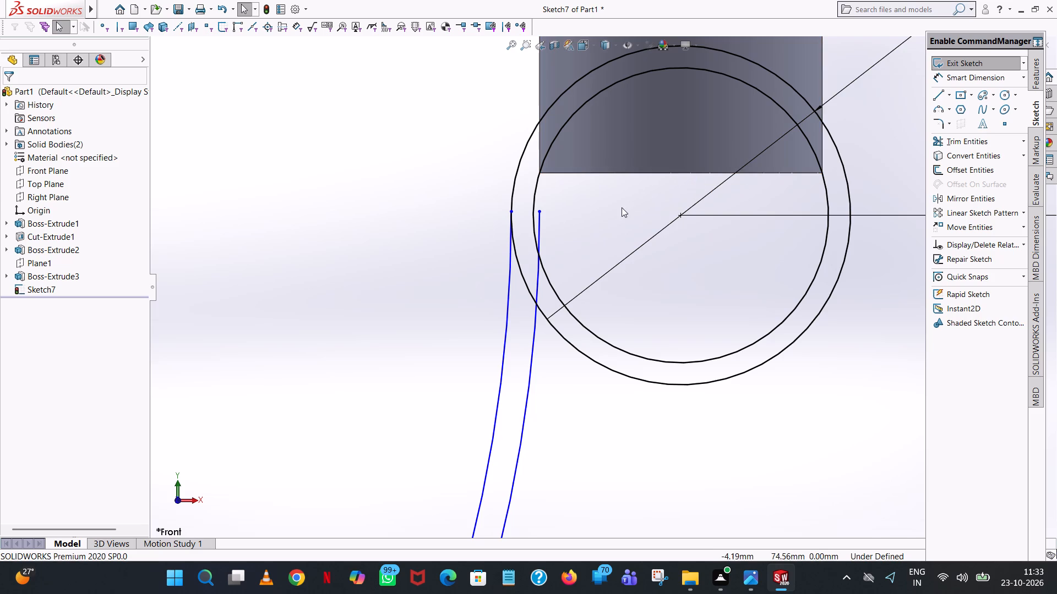
# Trim away the offset arc's upper end that extends inside the inner circle.
pyautogui.scroll(7, 686, 204)
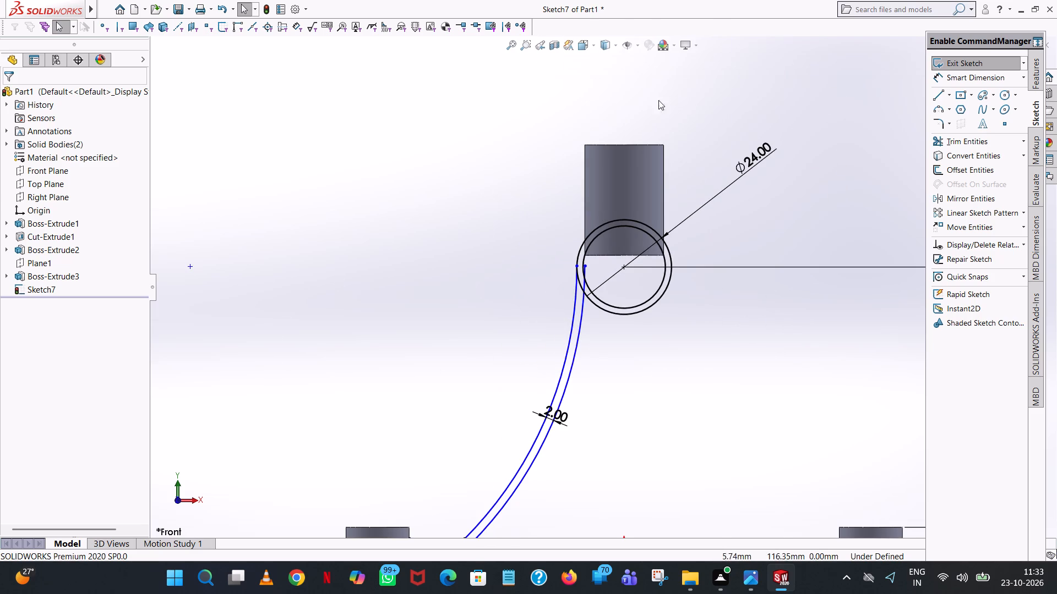
pyautogui.click(941, 137)
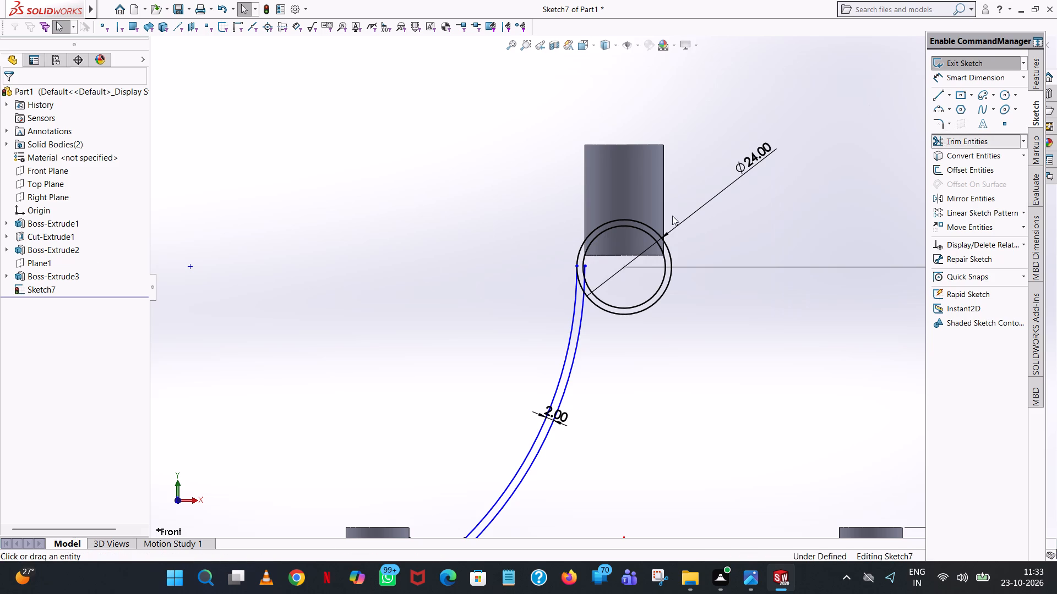
pyautogui.scroll(-6, 622, 312)
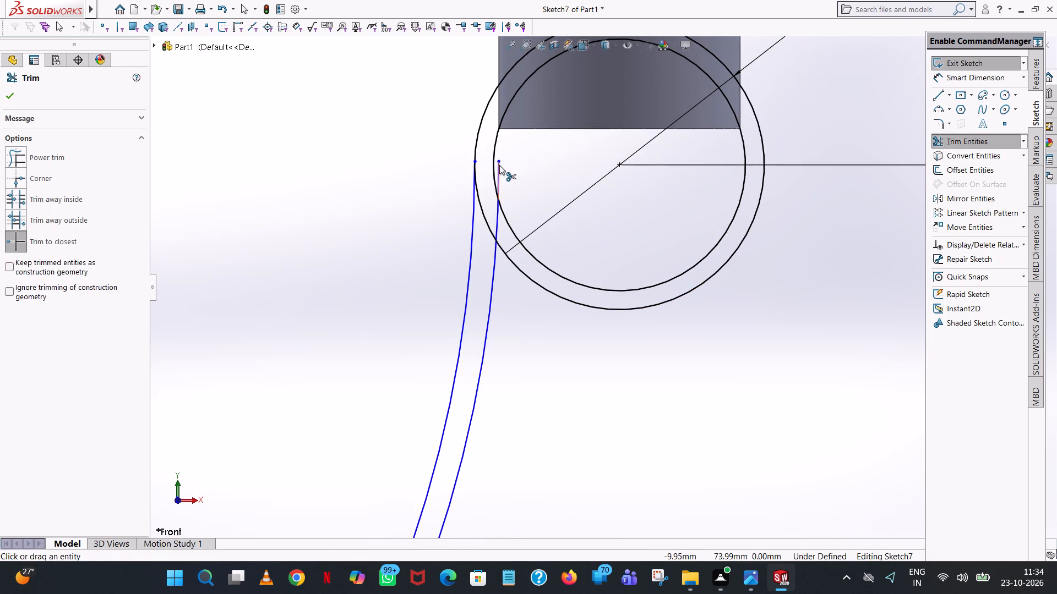
pyautogui.click(500, 166)
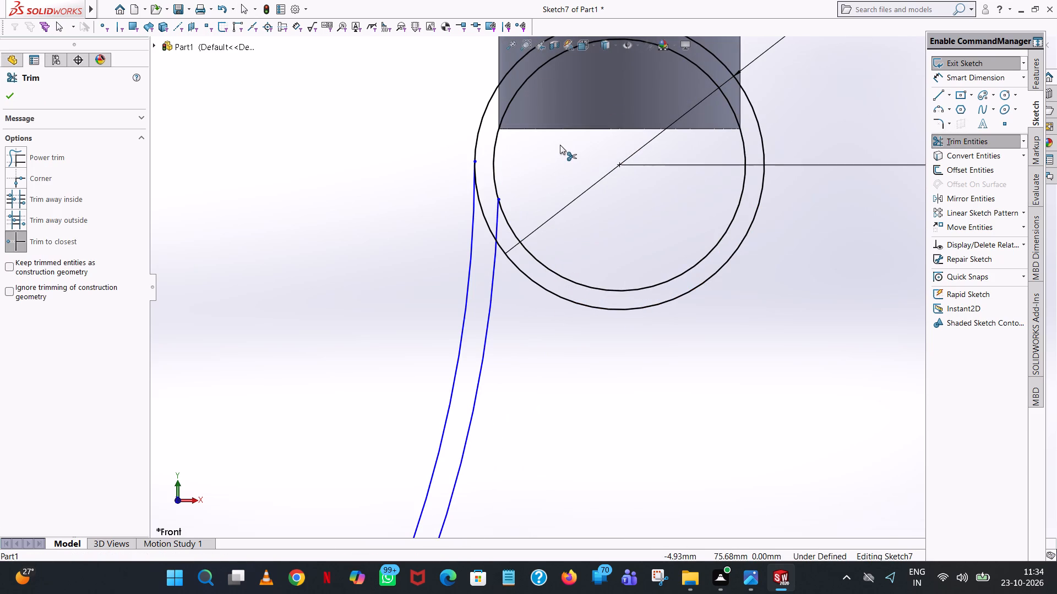
# Dimension the radius of the original support arc, placing the dimension on the arc's centre side.
pyautogui.click(952, 77)
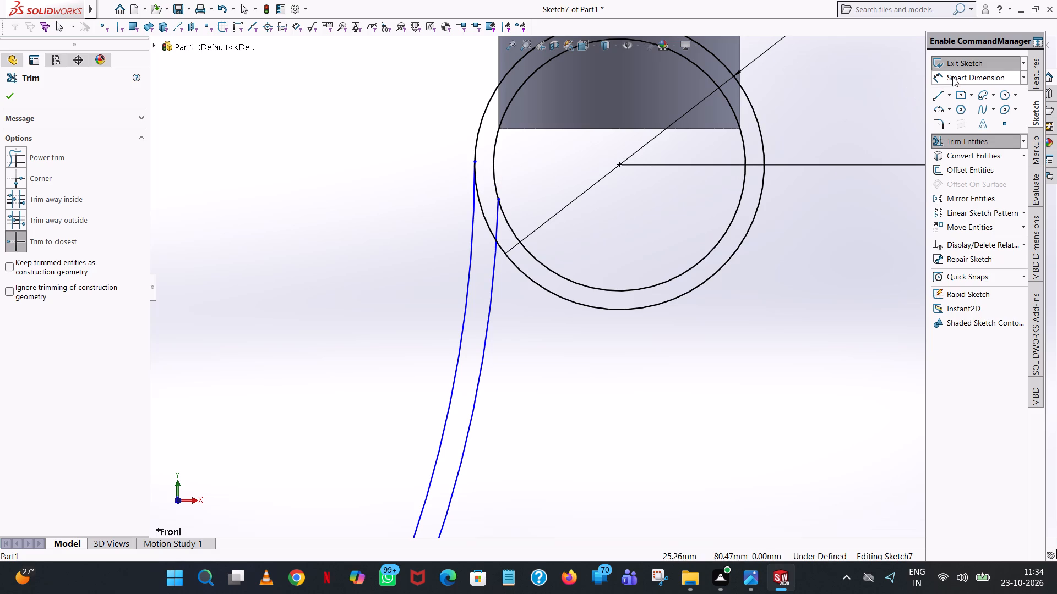
pyautogui.click(454, 378)
pyautogui.click(281, 265)
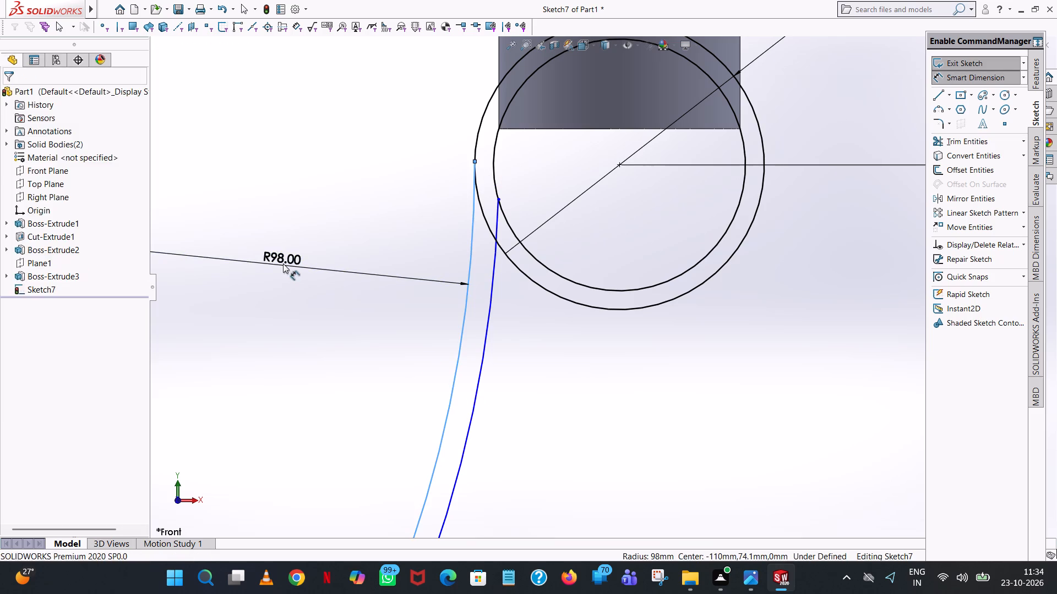
pyautogui.click(229, 241)
# Dimension the vertical distance between the support arc's centre point and the origin, placing it beyond the base's outer end.
pyautogui.scroll(8, 364, 262)
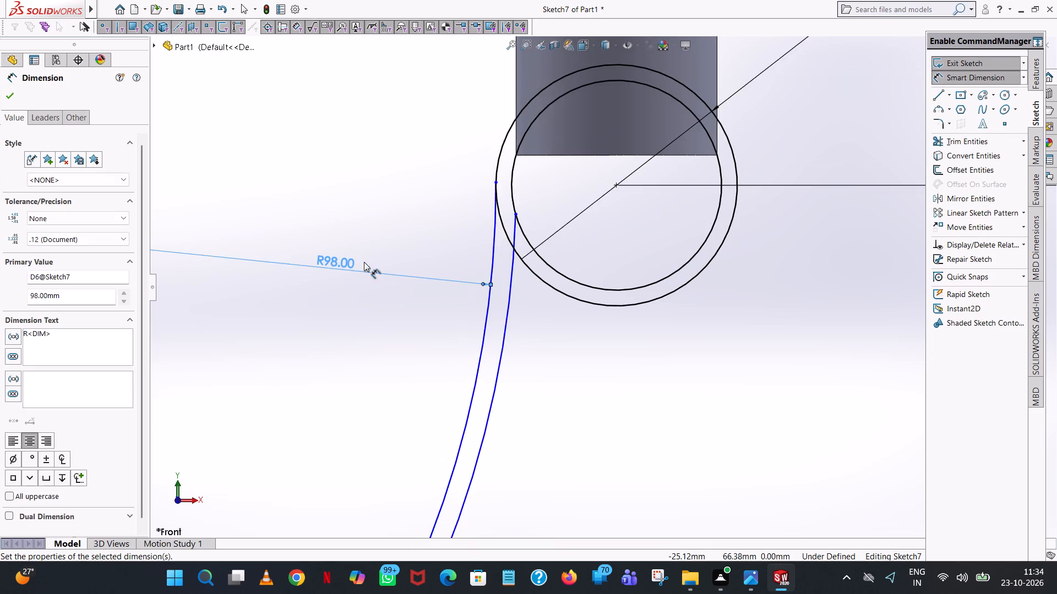
pyautogui.scroll(4, 364, 262)
pyautogui.scroll(7, 422, 260)
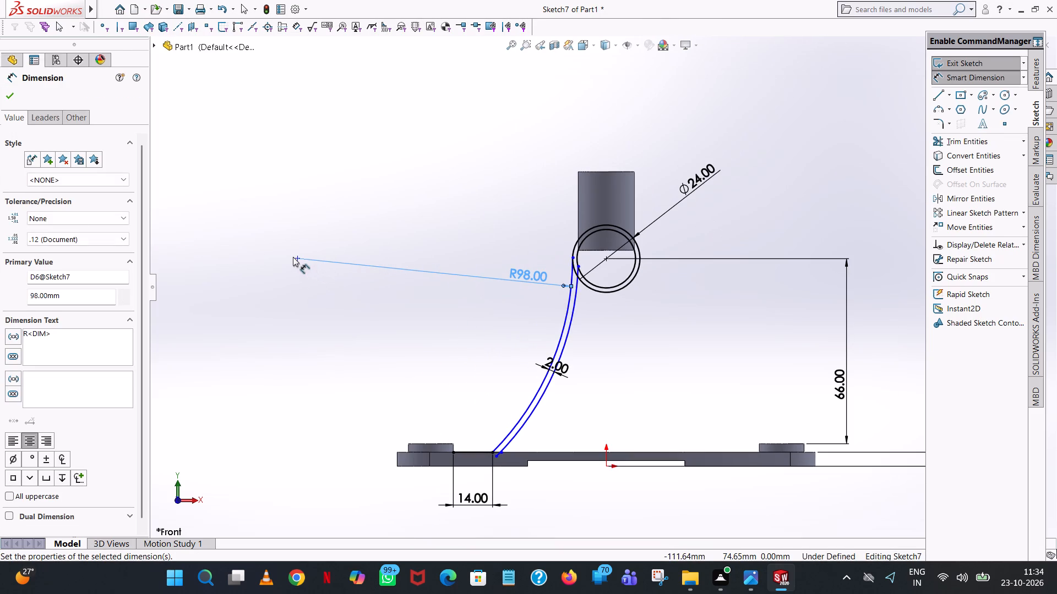
pyautogui.click(296, 257)
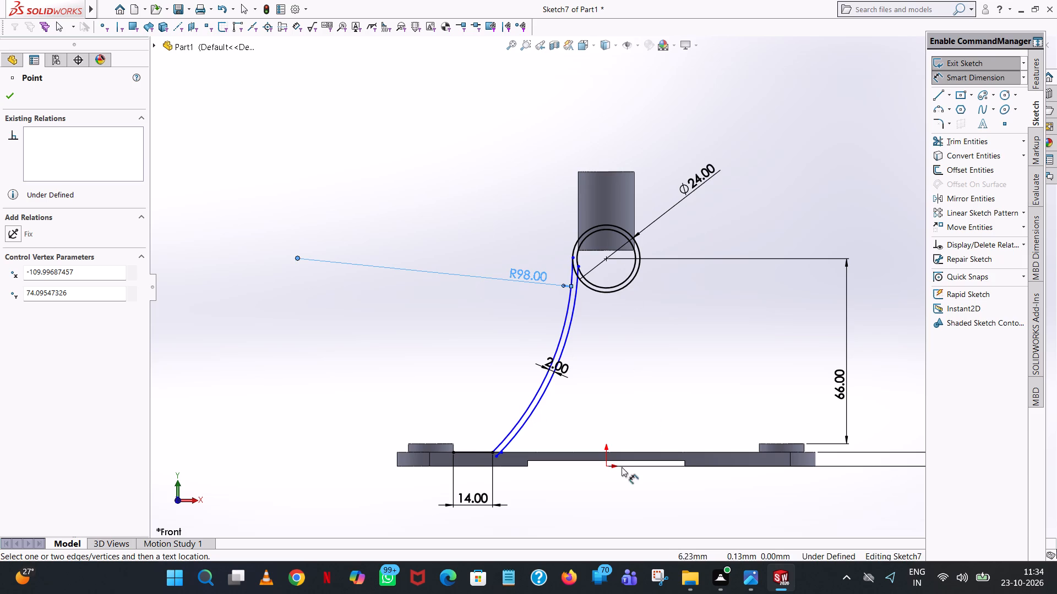
pyautogui.click(604, 466)
pyautogui.click(224, 417)
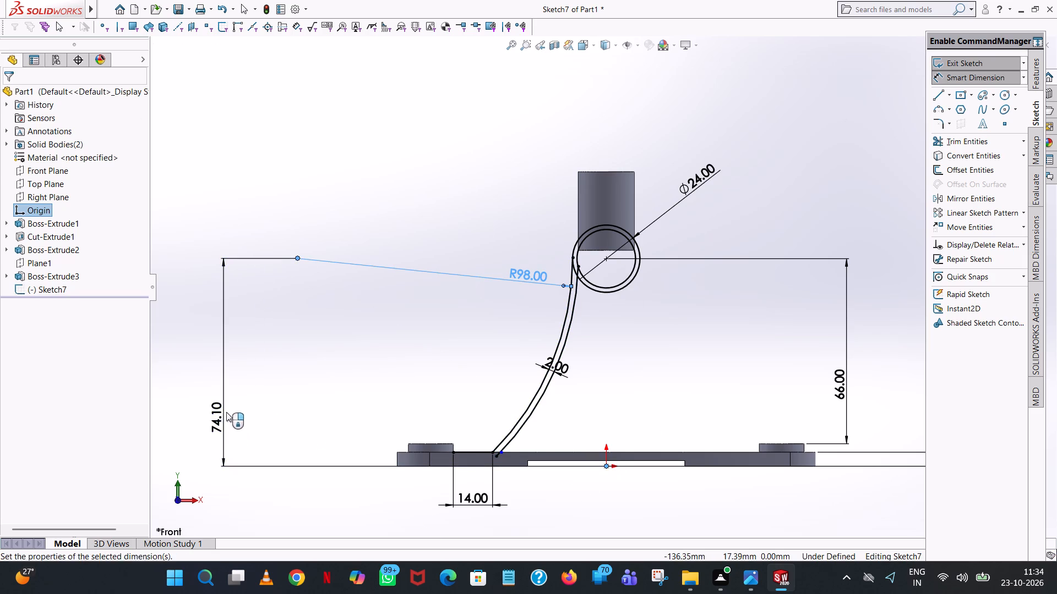
pyautogui.click(177, 405)
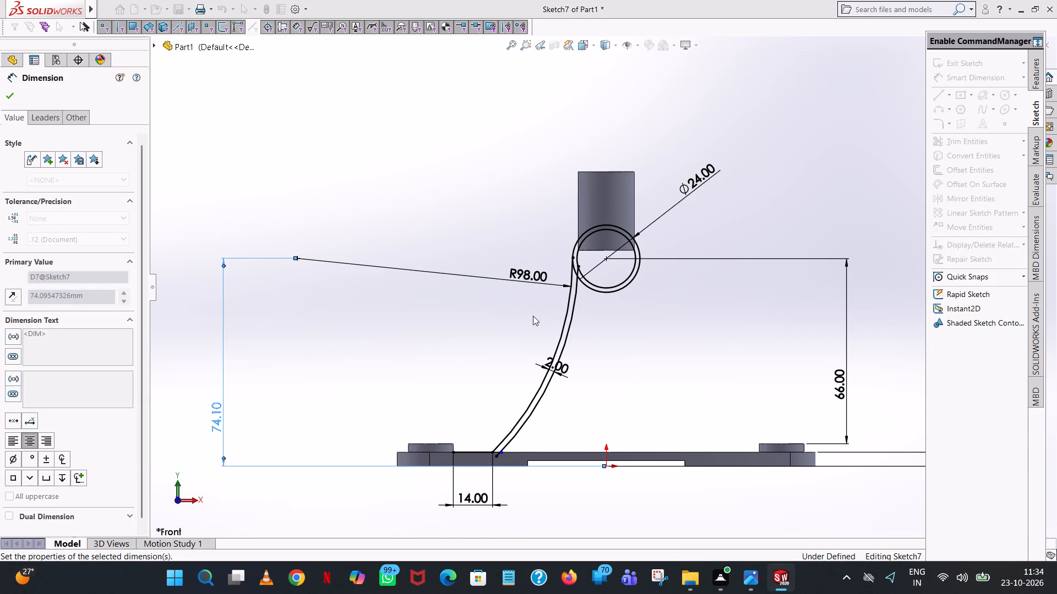
pyautogui.click(505, 322)
pyautogui.scroll(-9, 603, 264)
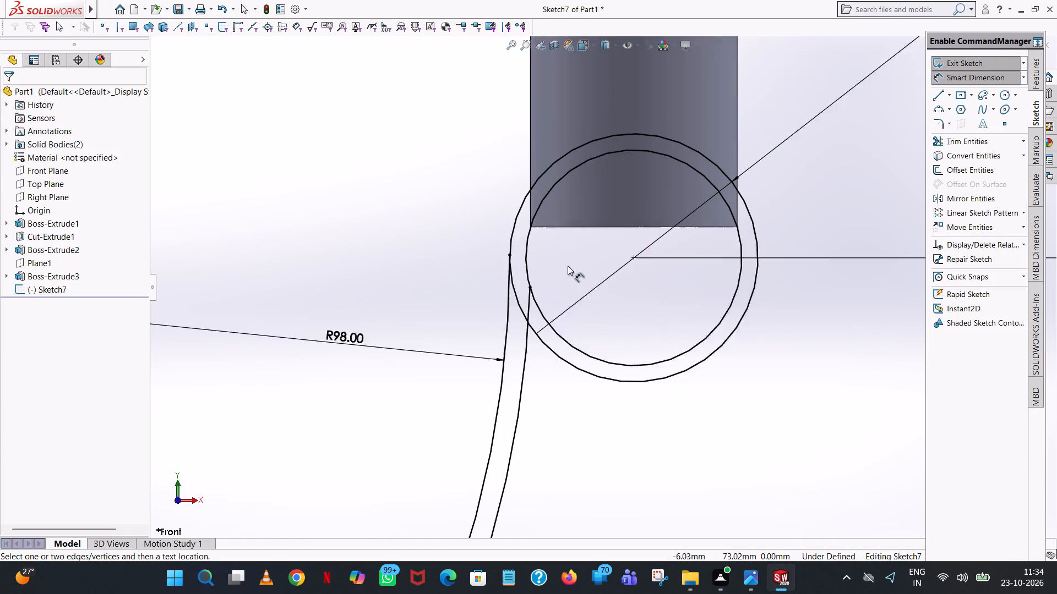
pyautogui.scroll(-1, 568, 266)
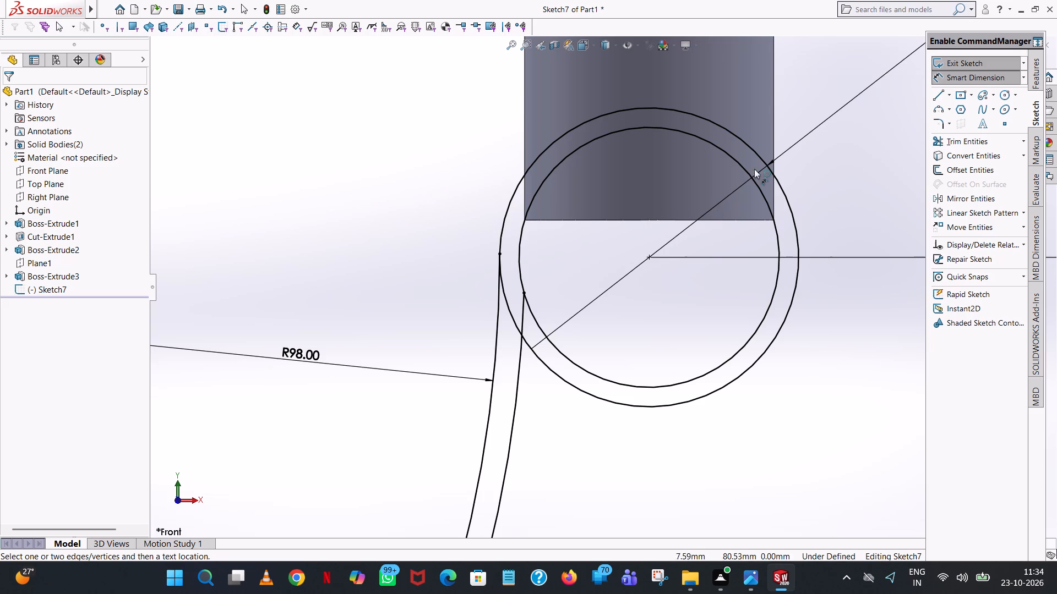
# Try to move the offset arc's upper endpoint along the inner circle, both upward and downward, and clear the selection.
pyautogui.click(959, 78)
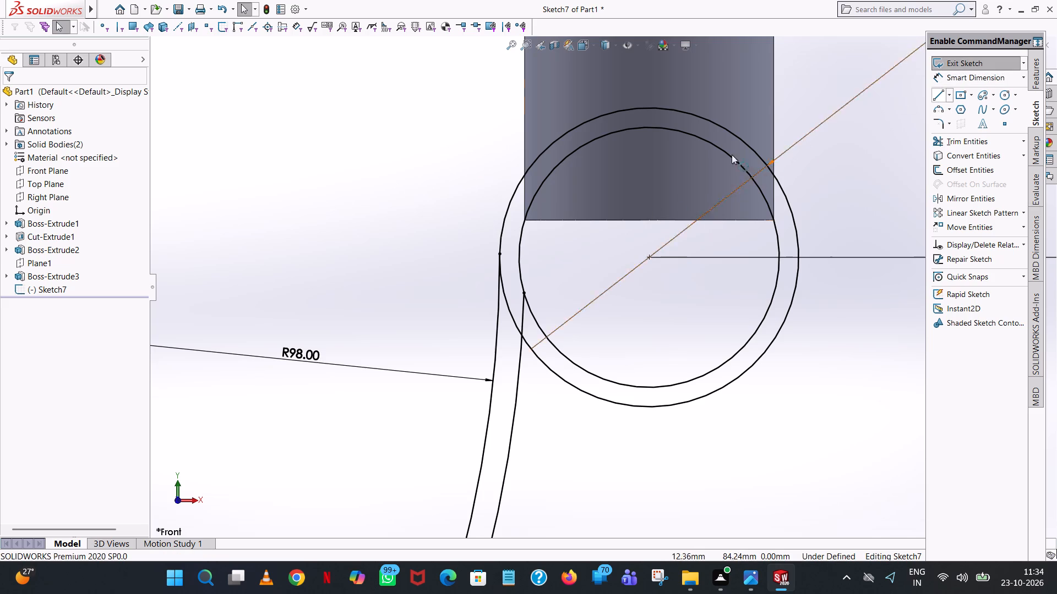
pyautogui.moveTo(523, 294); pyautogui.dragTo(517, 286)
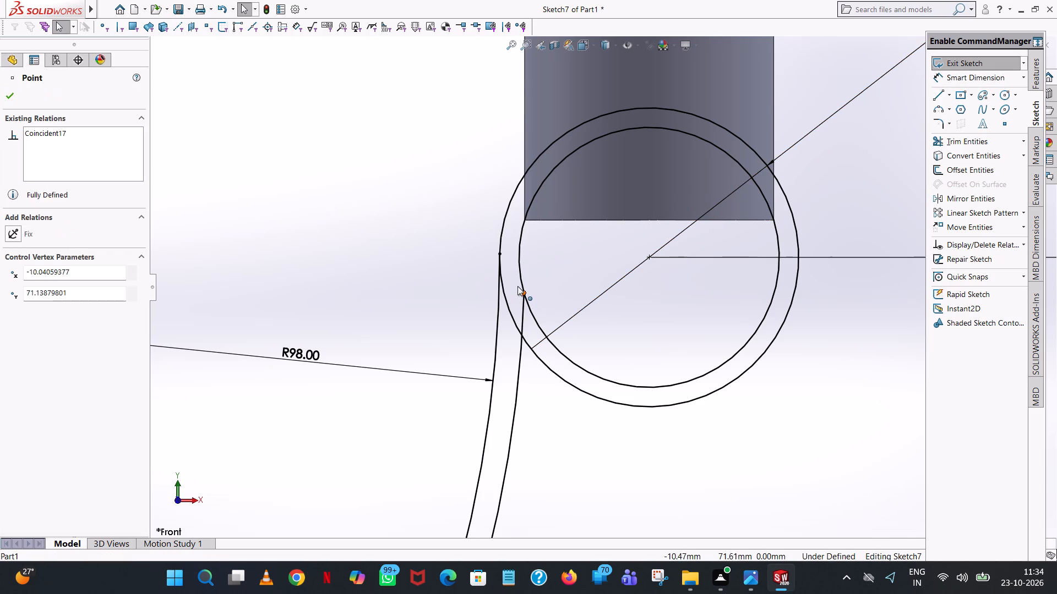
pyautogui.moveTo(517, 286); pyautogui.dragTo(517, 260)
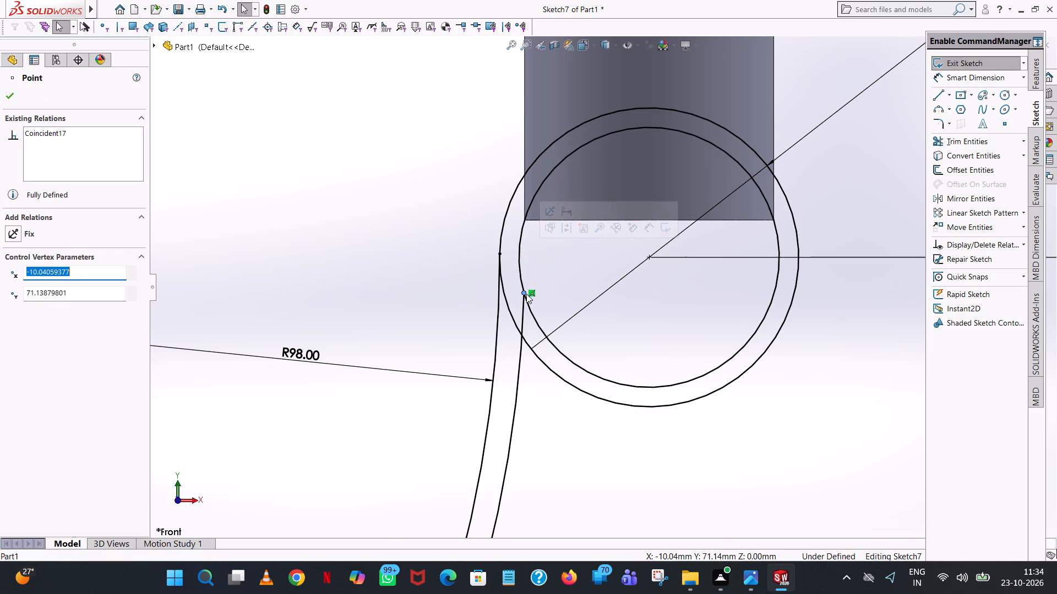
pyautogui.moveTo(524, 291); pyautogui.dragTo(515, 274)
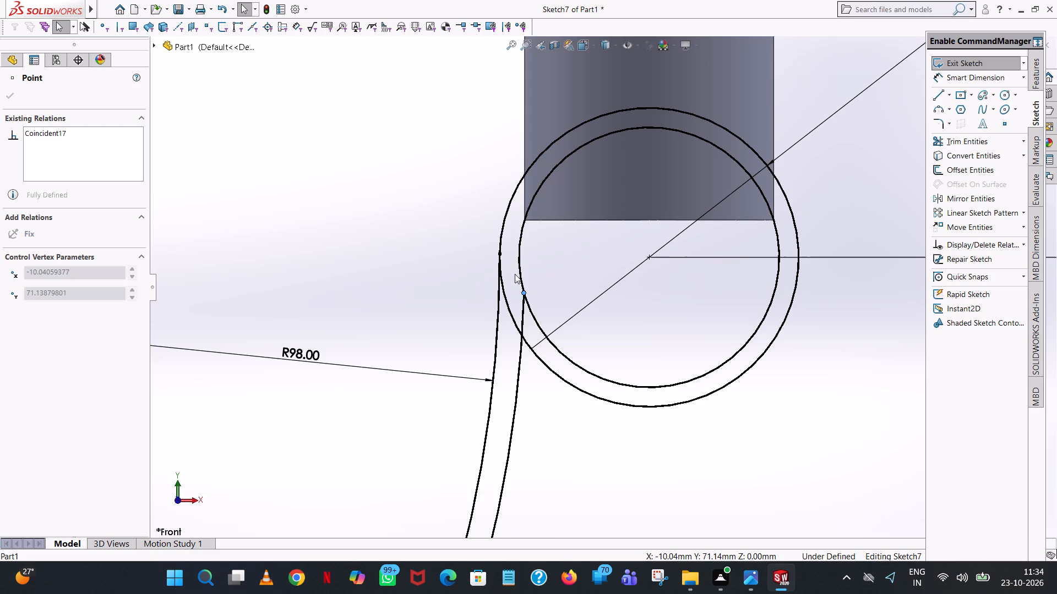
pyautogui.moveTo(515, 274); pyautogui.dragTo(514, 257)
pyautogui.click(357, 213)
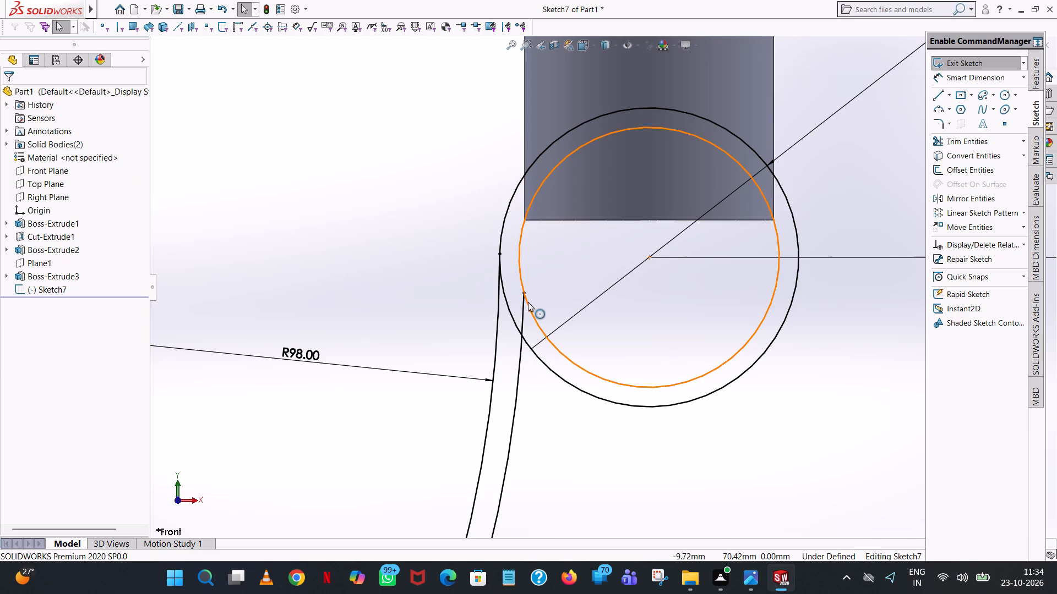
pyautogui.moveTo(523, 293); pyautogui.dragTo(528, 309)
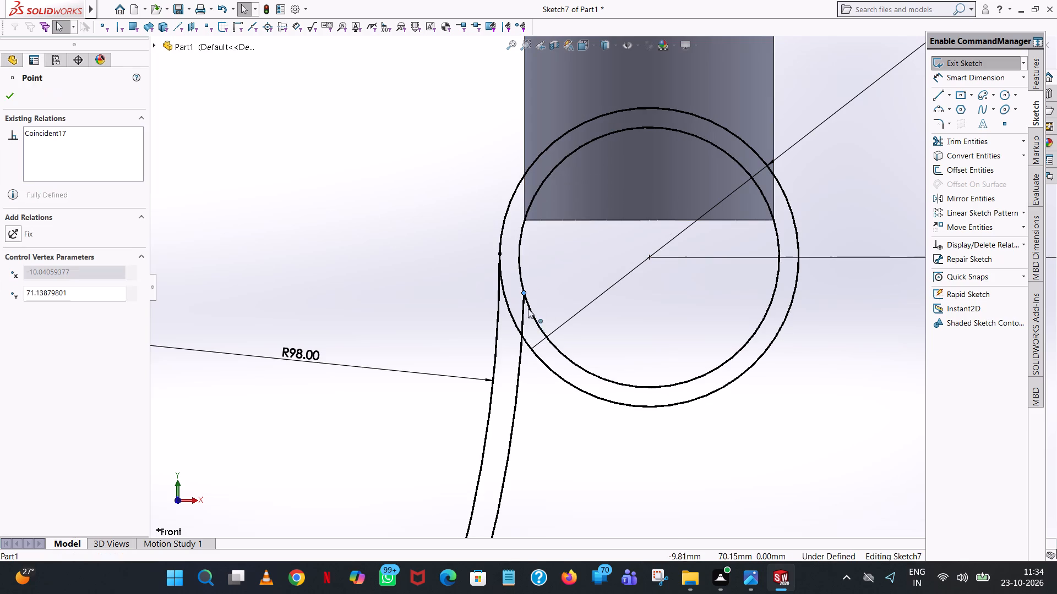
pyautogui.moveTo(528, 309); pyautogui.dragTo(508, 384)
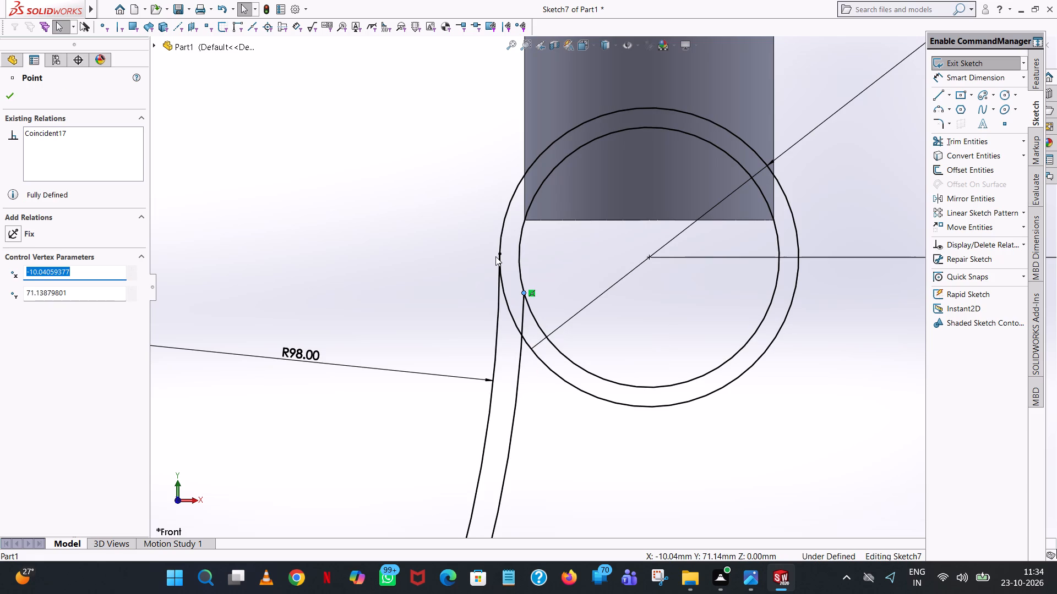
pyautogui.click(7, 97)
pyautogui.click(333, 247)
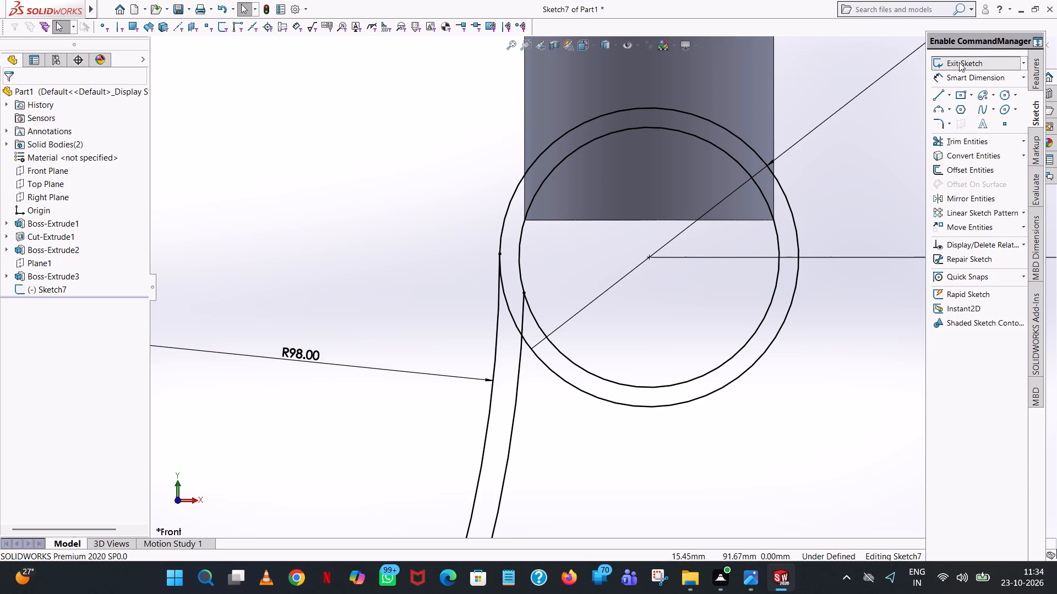
# Examine closely where the inner circle meets the cylinder's two lower corners.
pyautogui.click(958, 141)
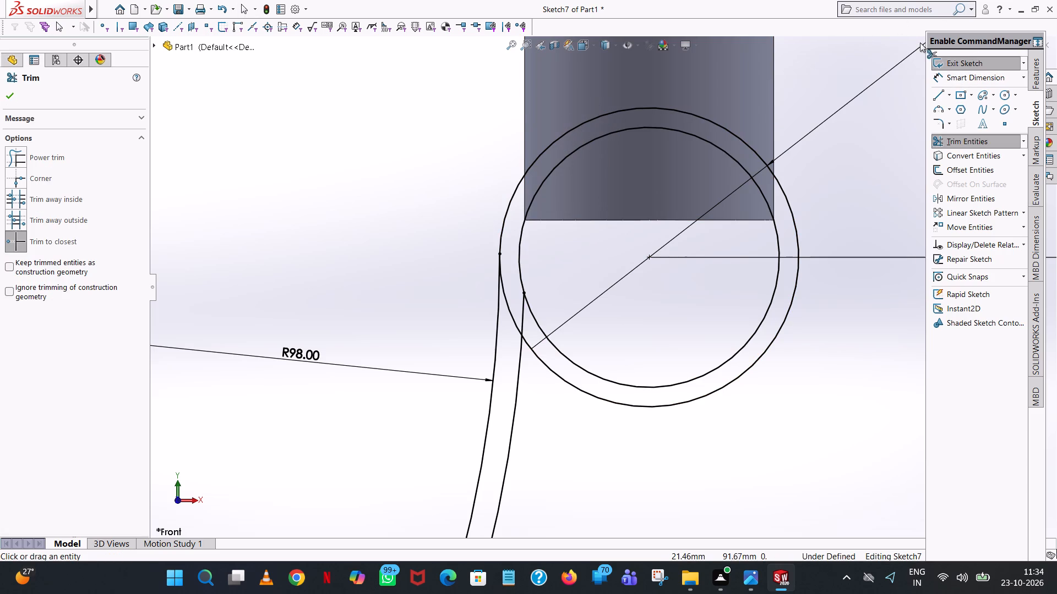
pyautogui.click(935, 94)
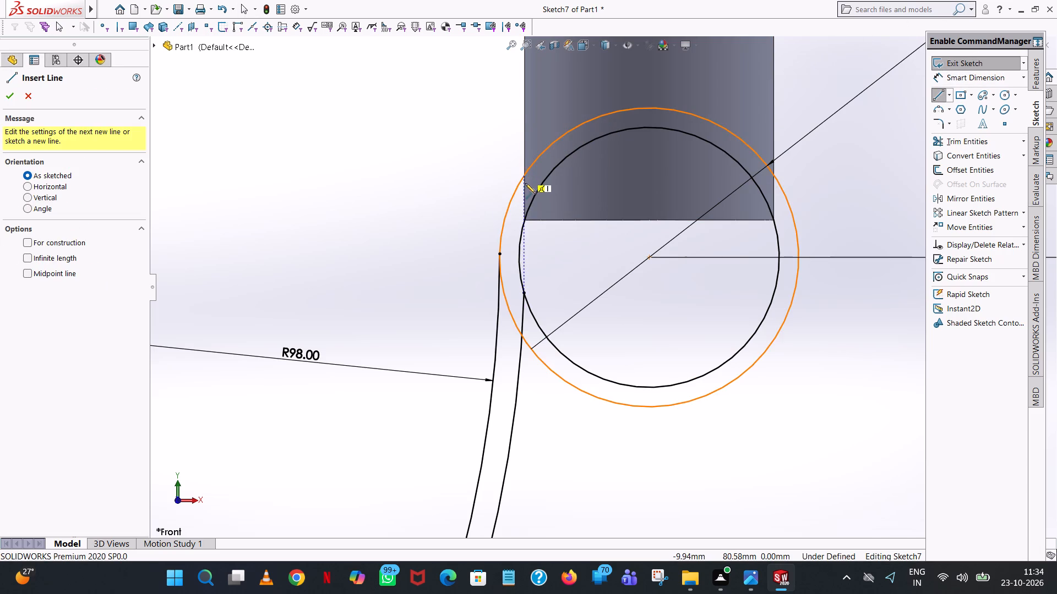
pyautogui.scroll(-4, 525, 224)
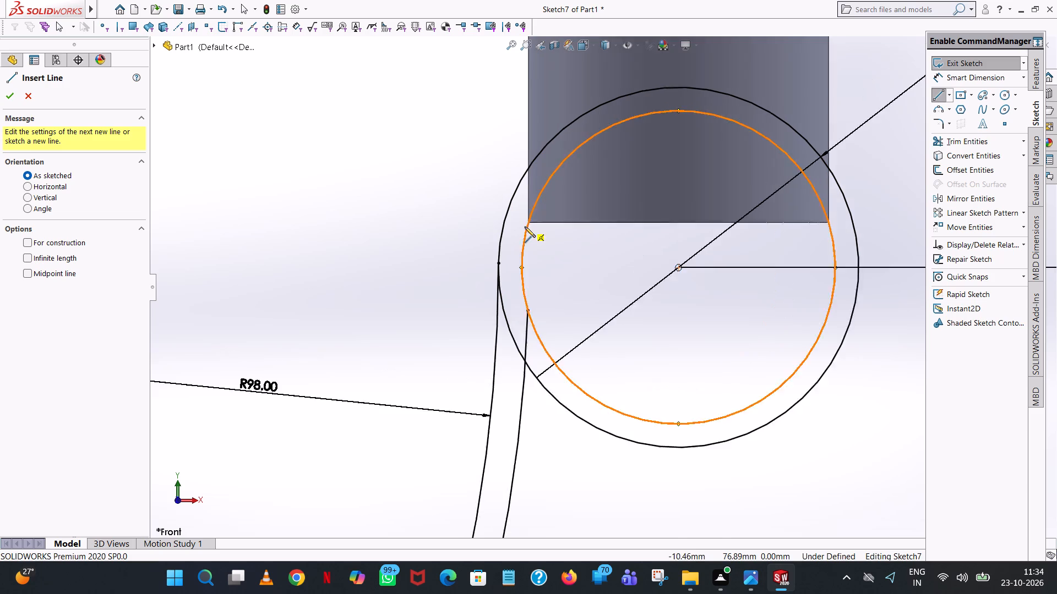
pyautogui.scroll(-5, 525, 227)
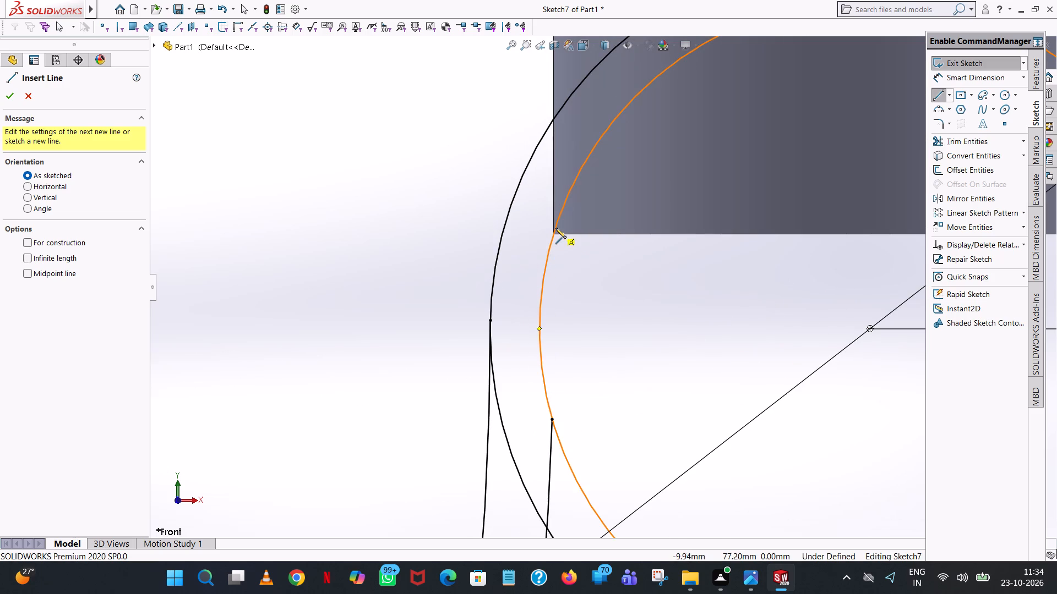
pyautogui.scroll(-10, 555, 228)
pyautogui.scroll(-9, 599, 313)
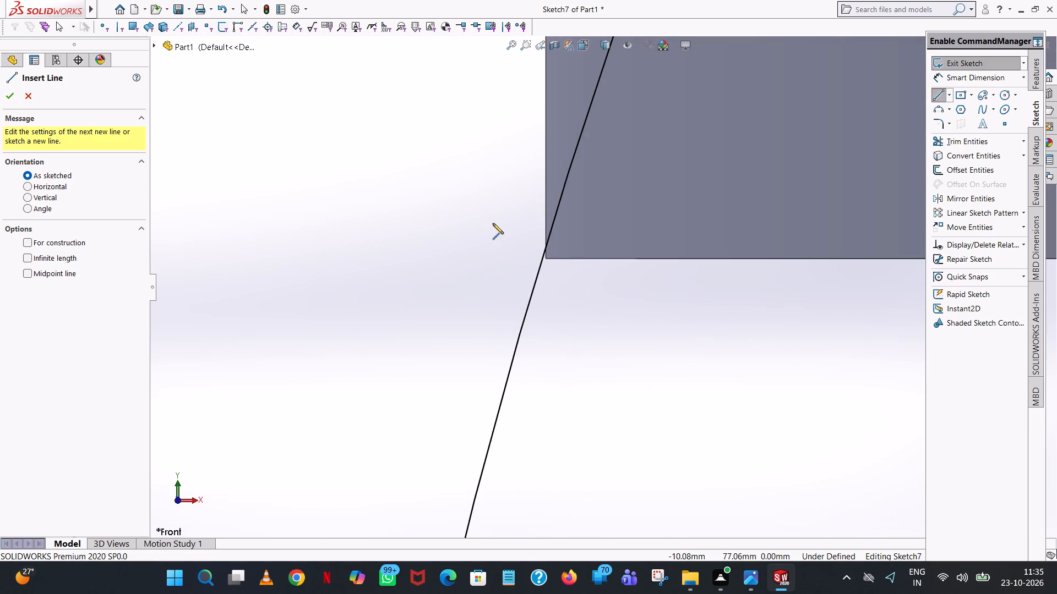
pyautogui.scroll(-7, 493, 223)
pyautogui.scroll(-7, 781, 383)
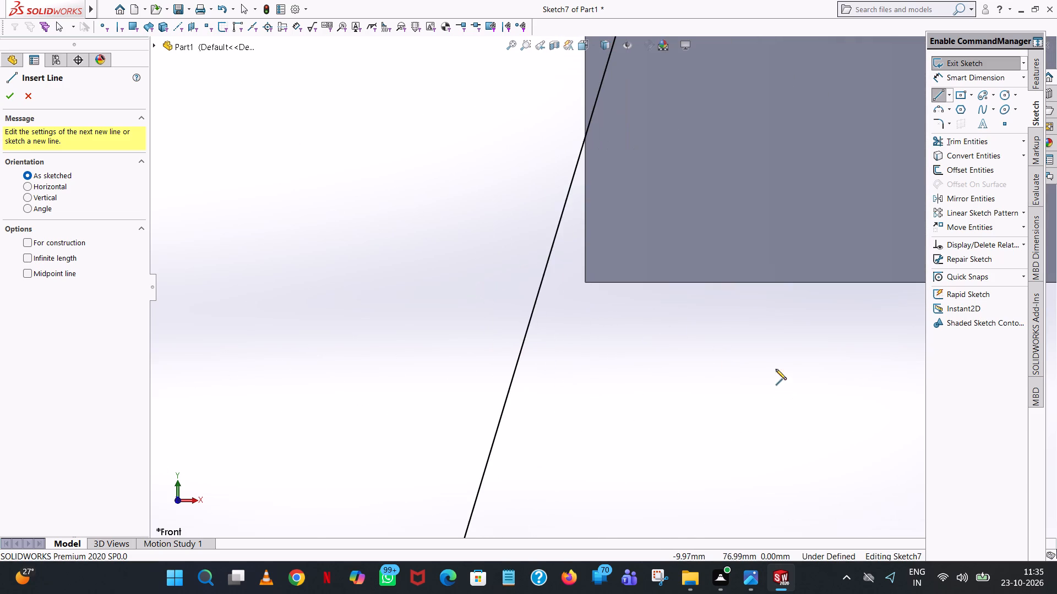
pyautogui.scroll(20, 639, 279)
pyautogui.scroll(20, 639, 279)
pyautogui.scroll(1, 639, 279)
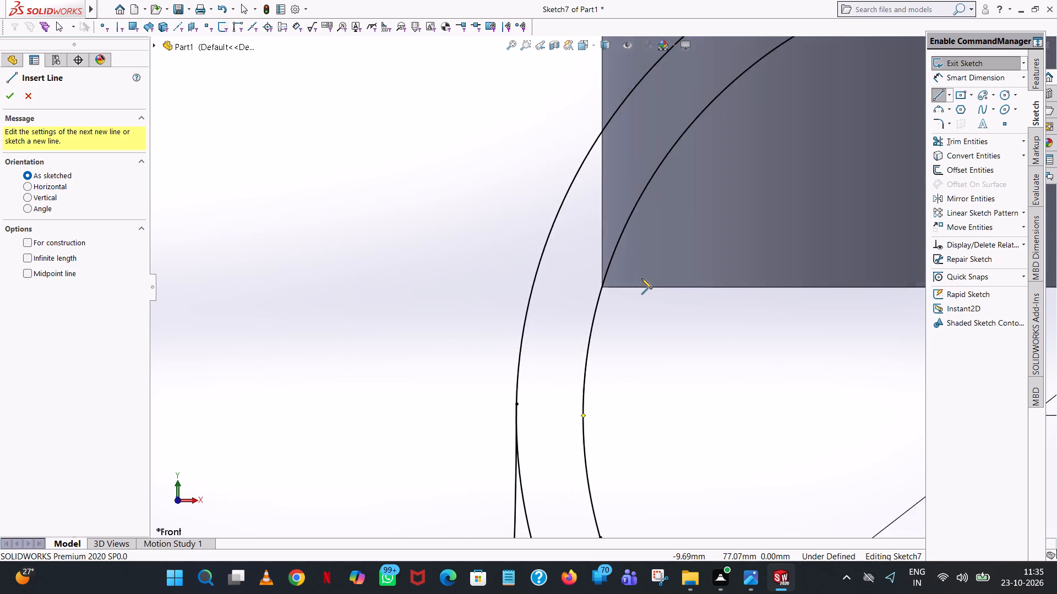
pyautogui.scroll(15, 641, 278)
pyautogui.scroll(-12, 703, 278)
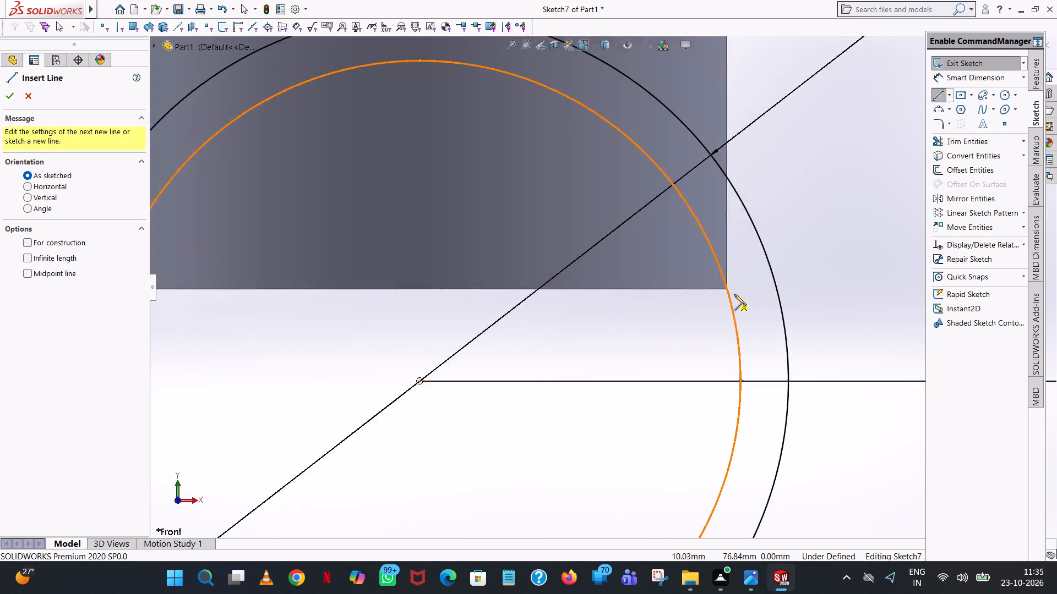
pyautogui.scroll(-7, 734, 294)
pyautogui.scroll(-9, 607, 258)
pyautogui.scroll(-7, 518, 322)
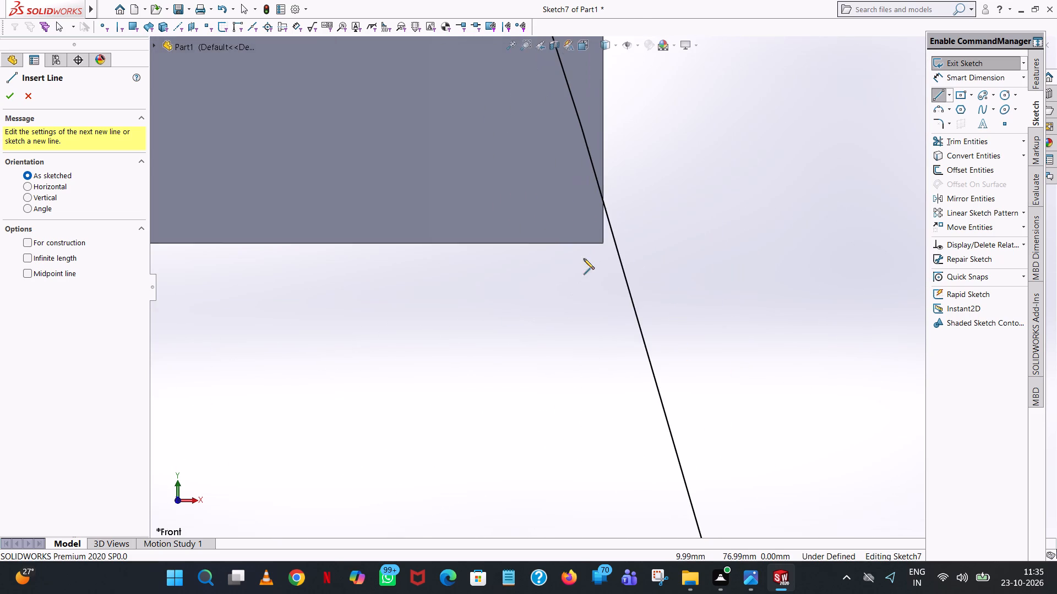
pyautogui.scroll(20, 584, 258)
pyautogui.scroll(20, 584, 258)
pyautogui.scroll(4, 584, 258)
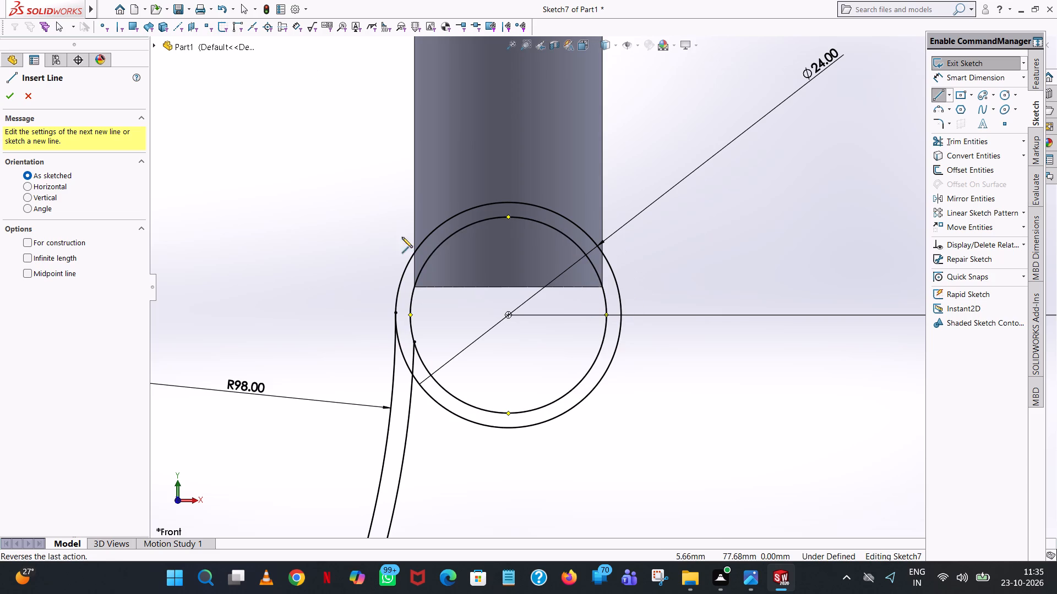
pyautogui.click(18, 98)
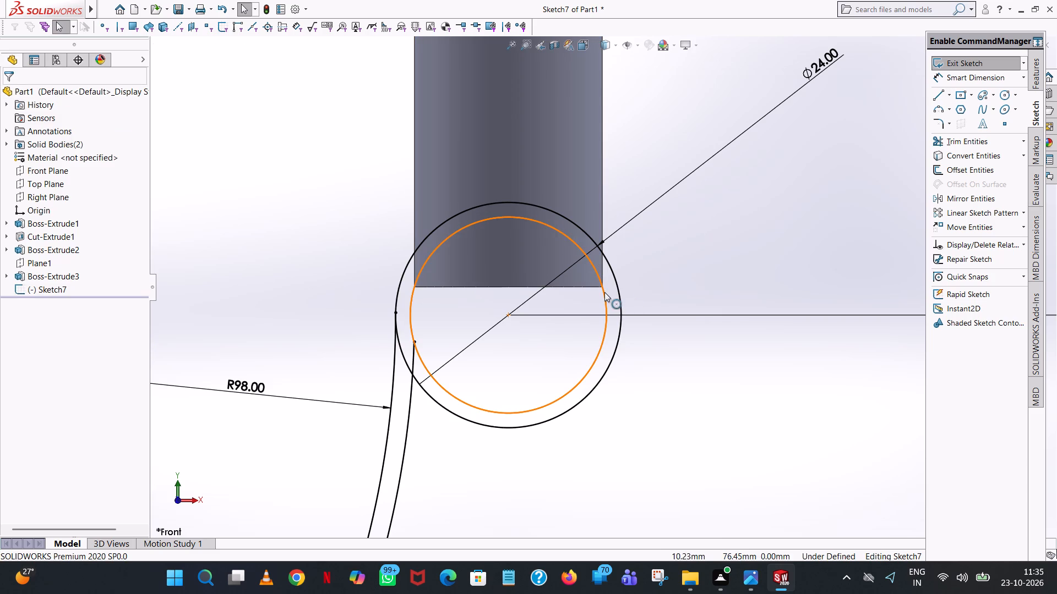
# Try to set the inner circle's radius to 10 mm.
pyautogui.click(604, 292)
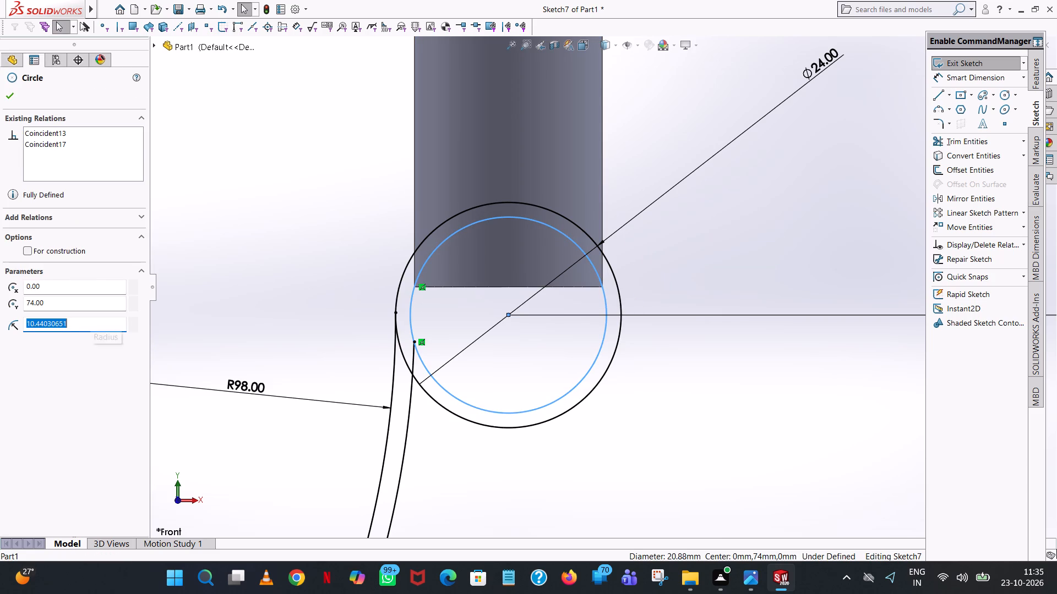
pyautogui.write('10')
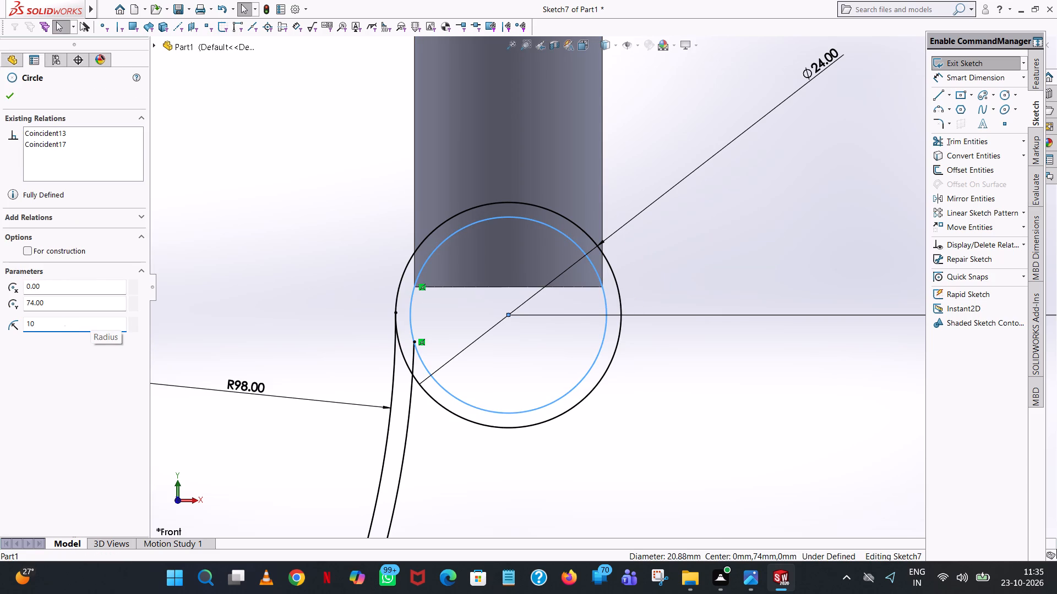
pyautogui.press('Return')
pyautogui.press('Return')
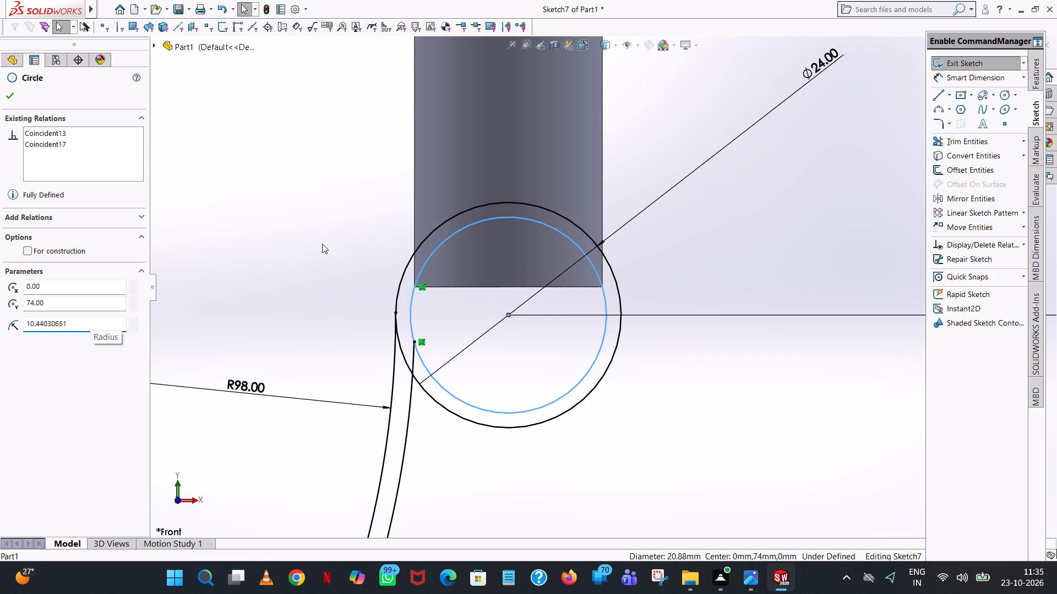
# Undo the support arc's vertical and radius dimensions, the trim of the offset arc, and the offset arc itself.
pyautogui.tripleClick(219, 8)
pyautogui.doubleClick(219, 8)
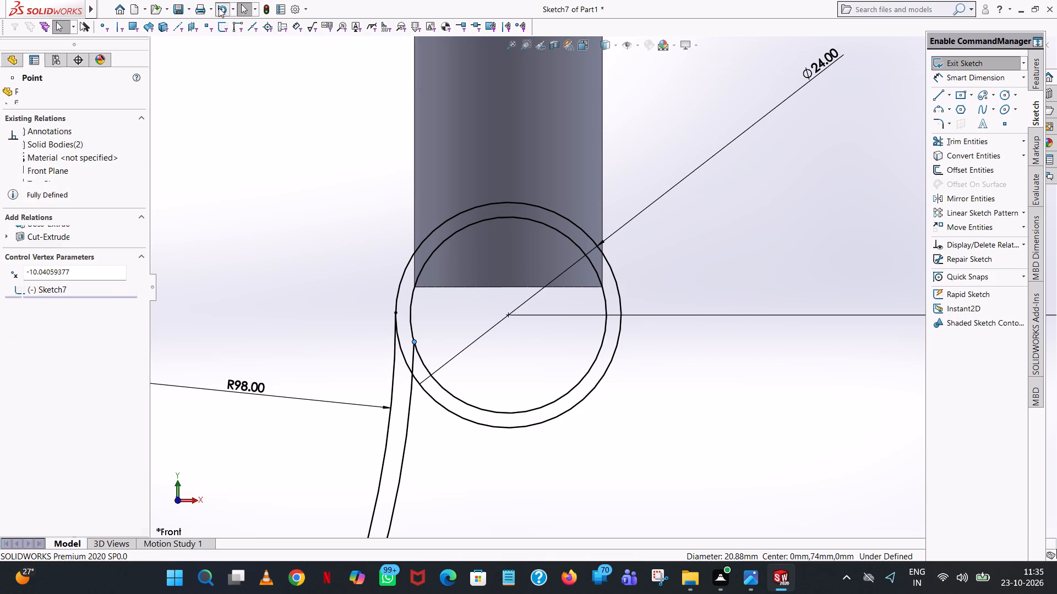
pyautogui.click(219, 8)
pyautogui.click(219, 8)
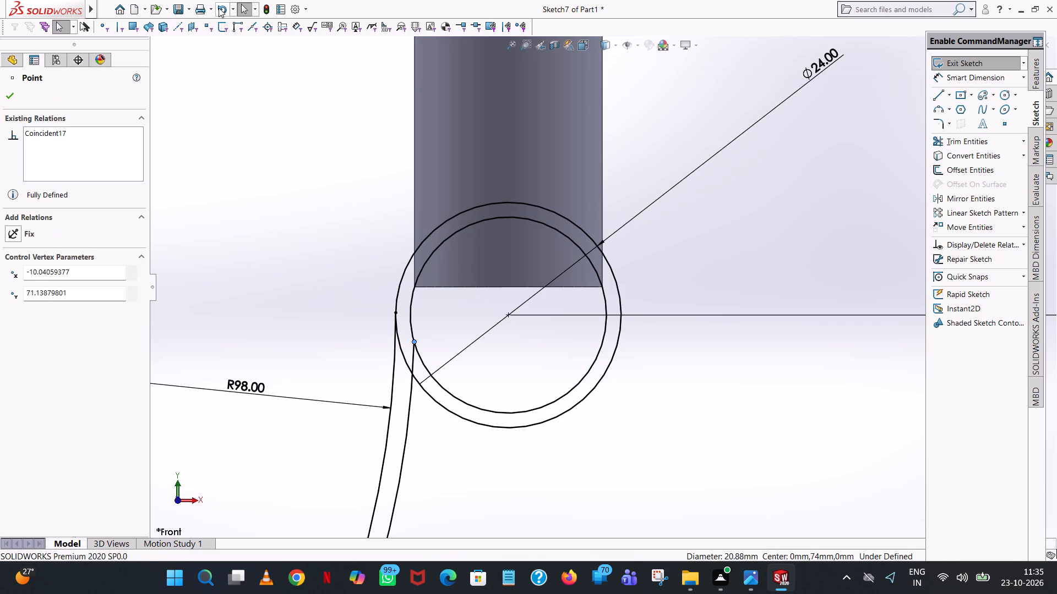
pyautogui.click(219, 8)
pyautogui.click(219, 8)
pyautogui.click(219, 8)
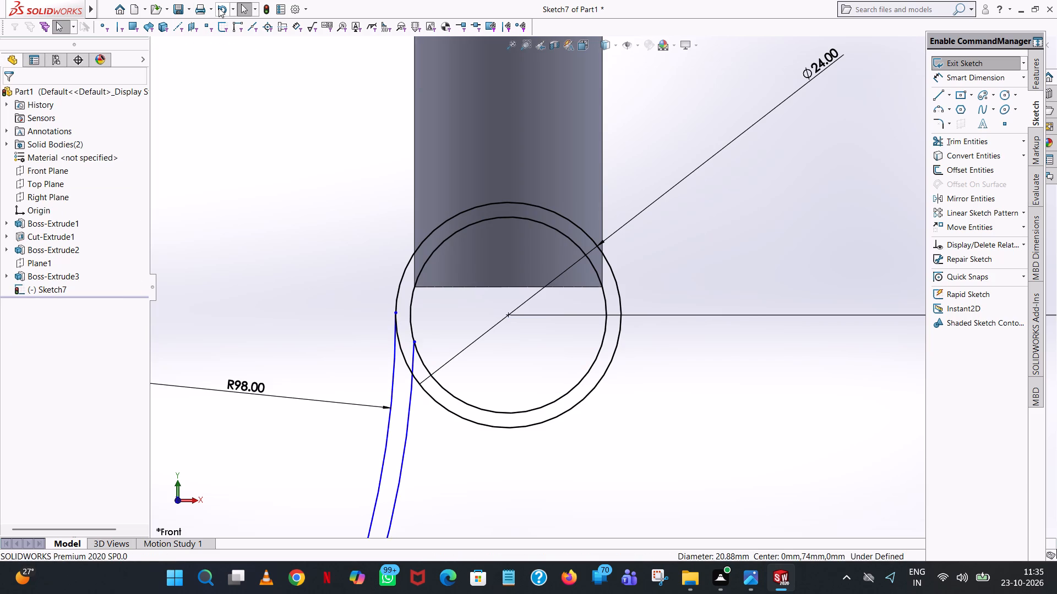
pyautogui.click(219, 8)
pyautogui.click(219, 8)
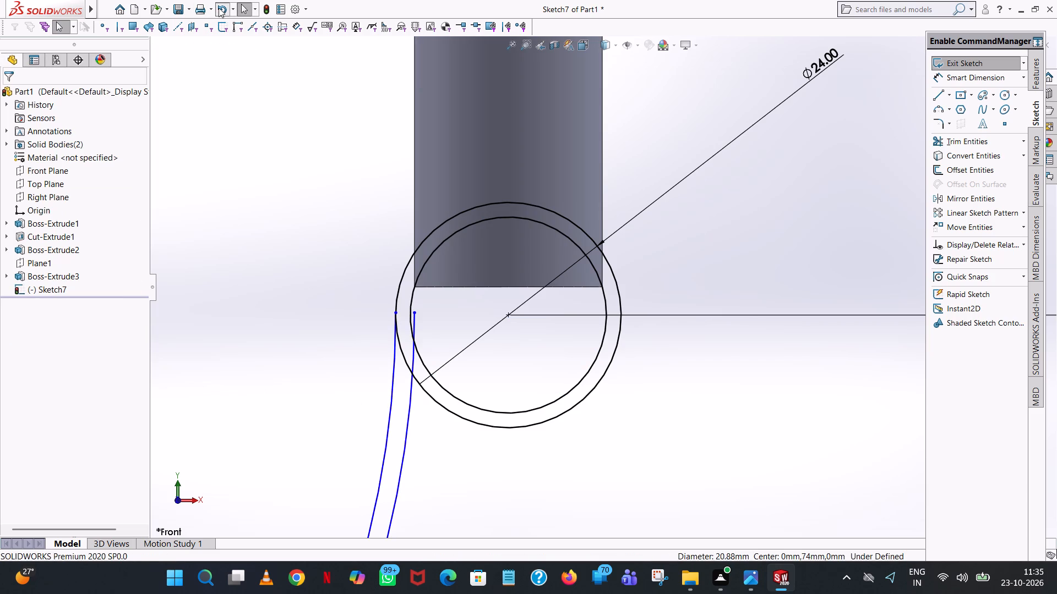
pyautogui.click(219, 8)
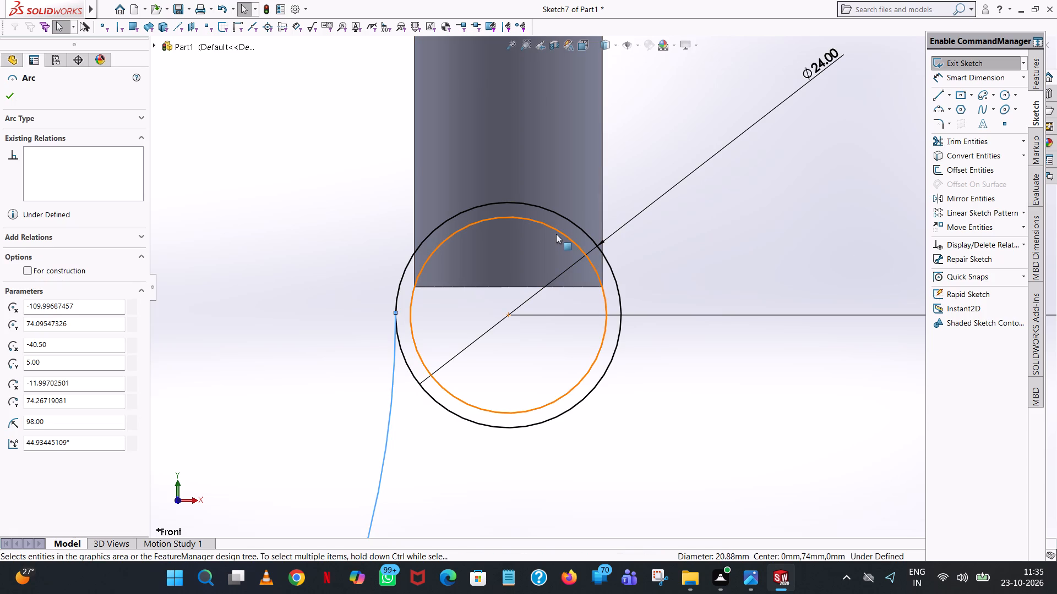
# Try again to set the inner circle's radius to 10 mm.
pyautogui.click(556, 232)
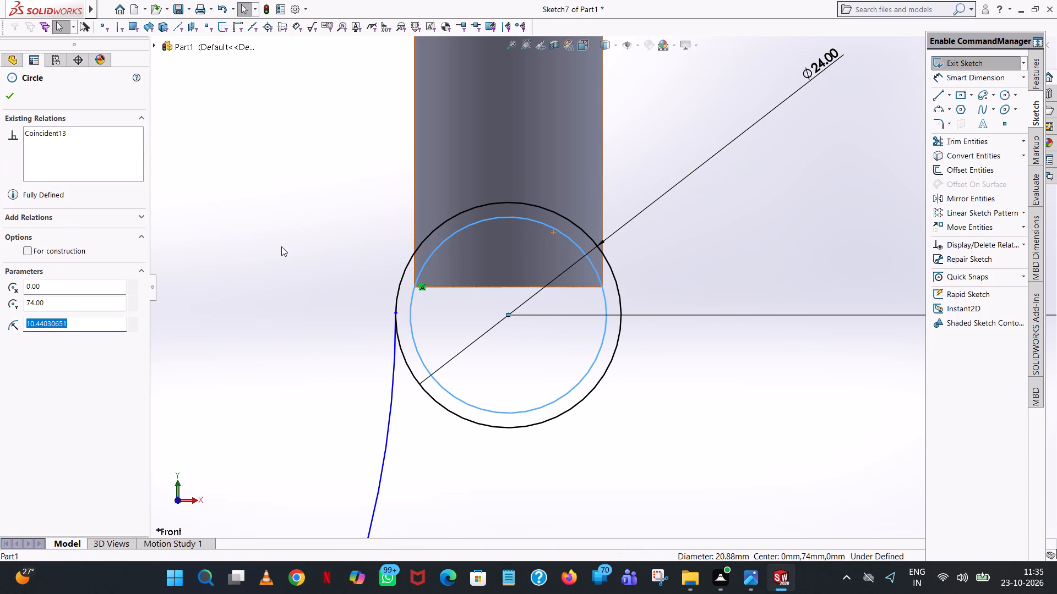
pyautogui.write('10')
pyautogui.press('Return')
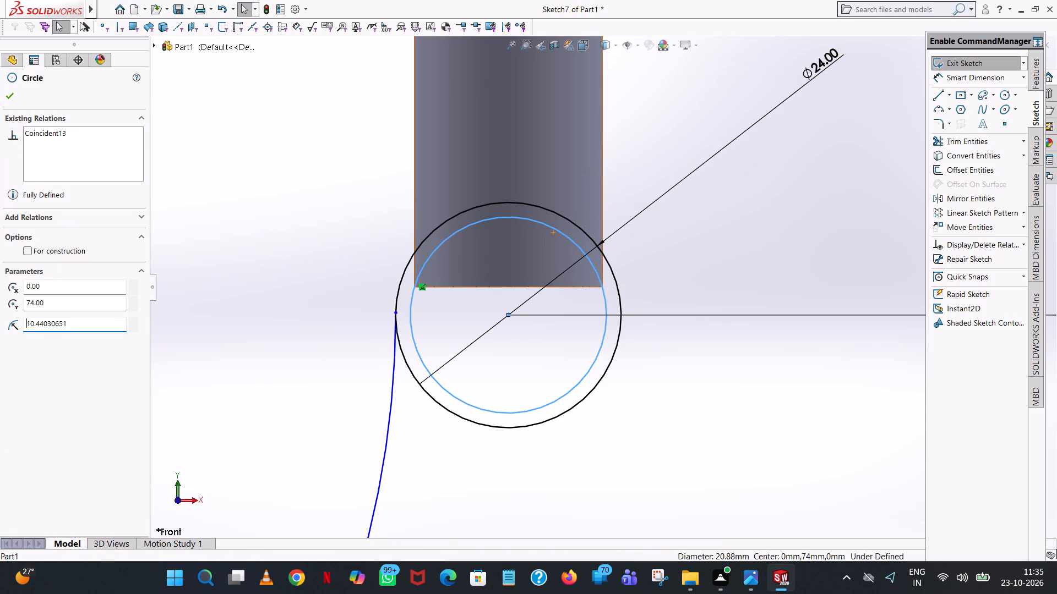
# Undo further sketch edits back through the creation of the inner circle, keeping the 24 mm circle and support arc.
pyautogui.click(218, 6)
pyautogui.click(218, 5)
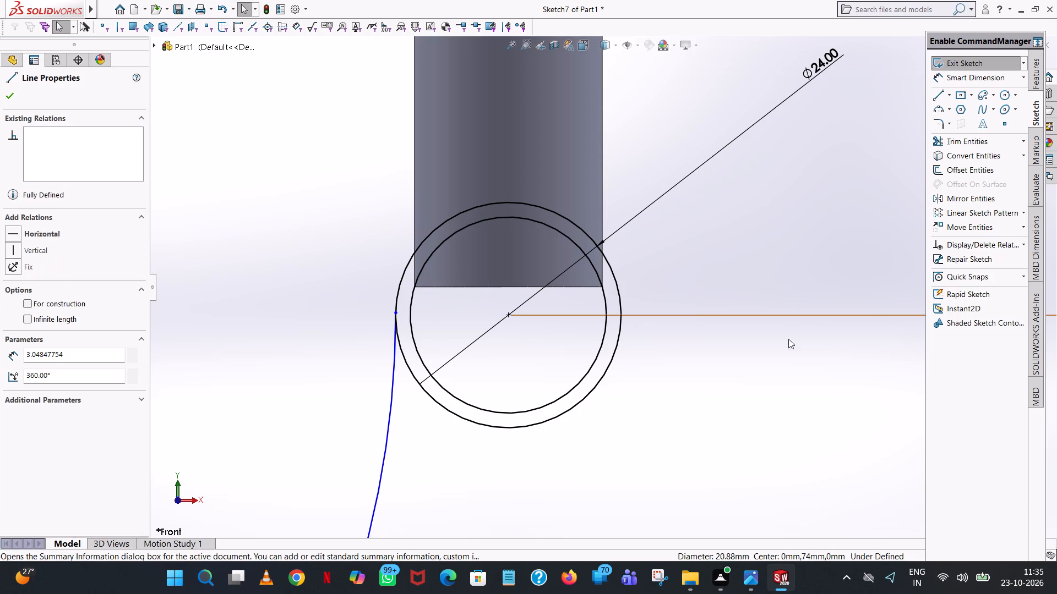
pyautogui.click(225, 8)
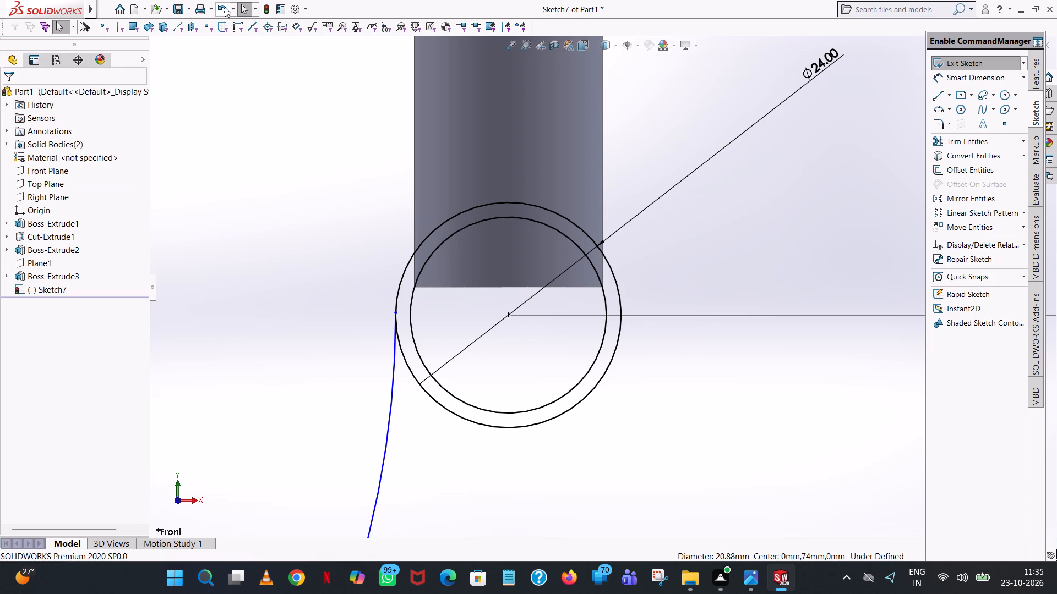
pyautogui.click(225, 7)
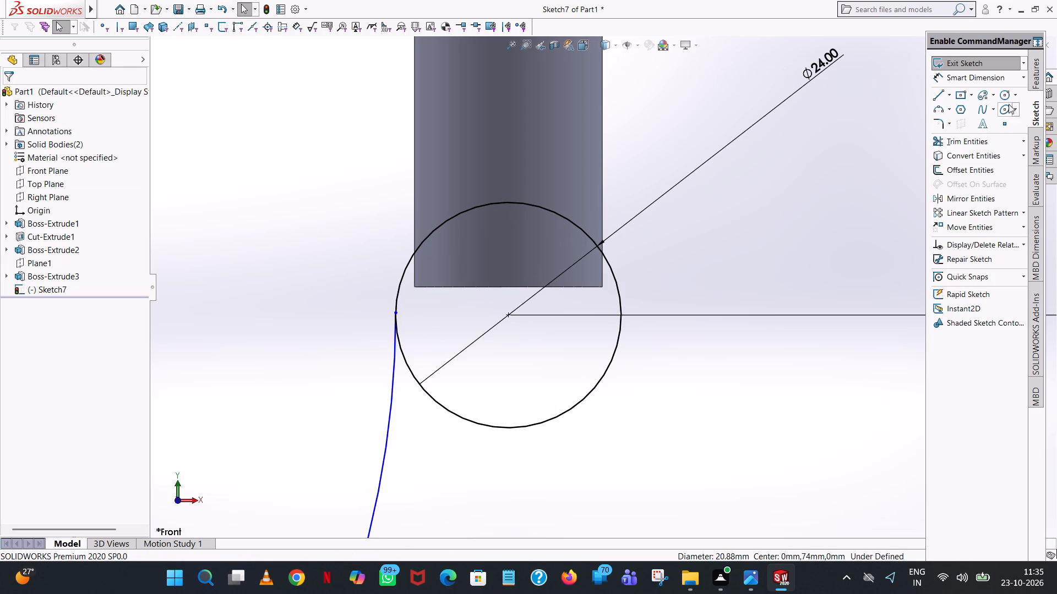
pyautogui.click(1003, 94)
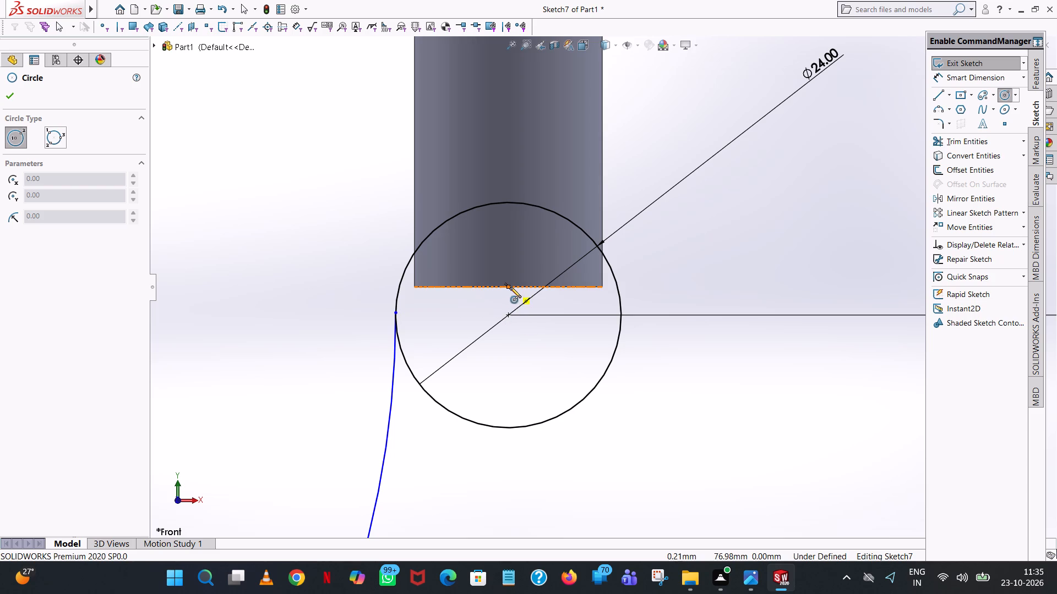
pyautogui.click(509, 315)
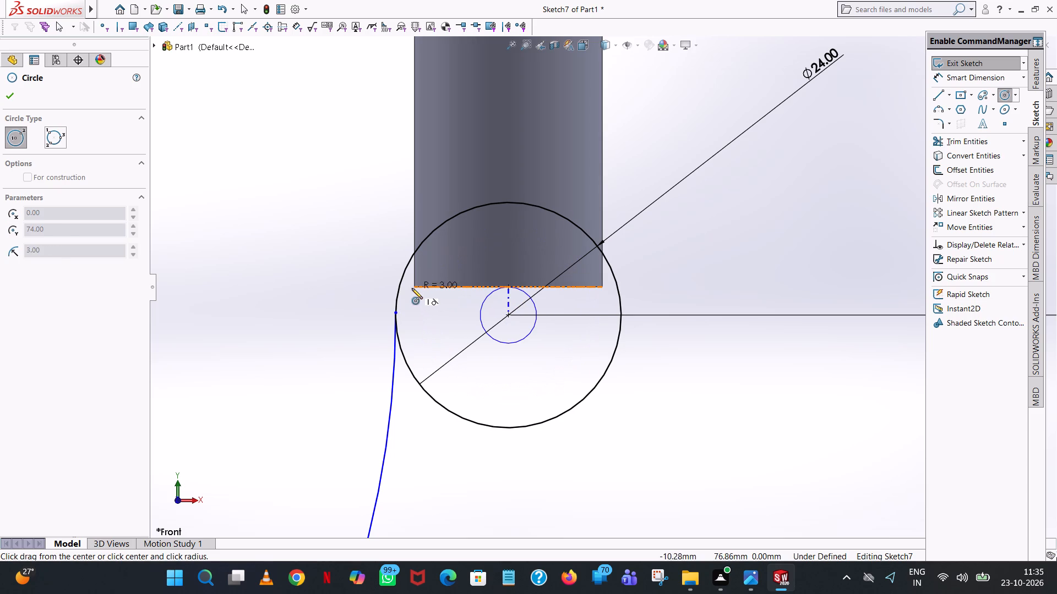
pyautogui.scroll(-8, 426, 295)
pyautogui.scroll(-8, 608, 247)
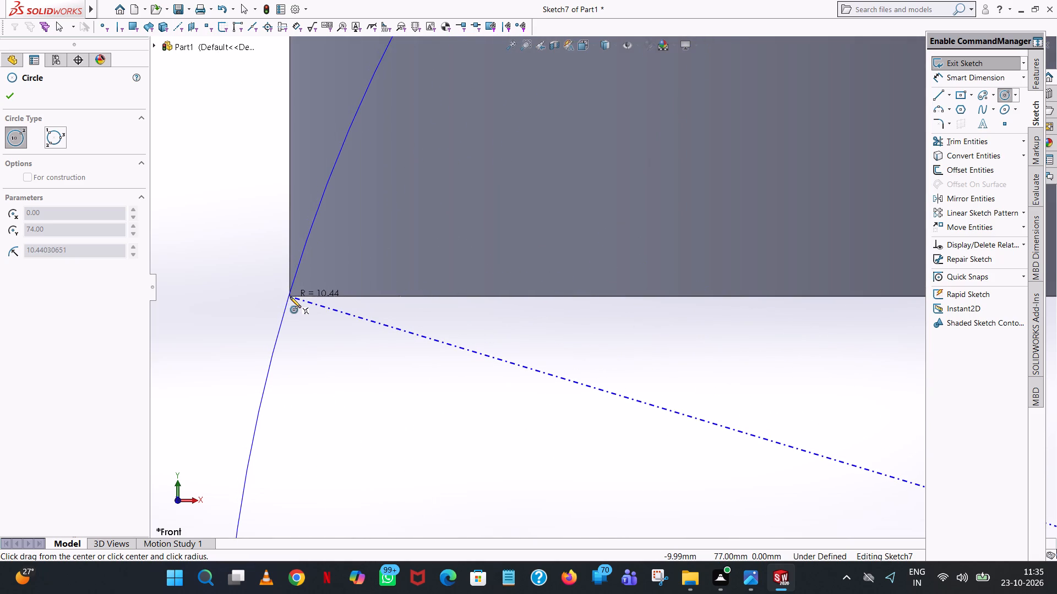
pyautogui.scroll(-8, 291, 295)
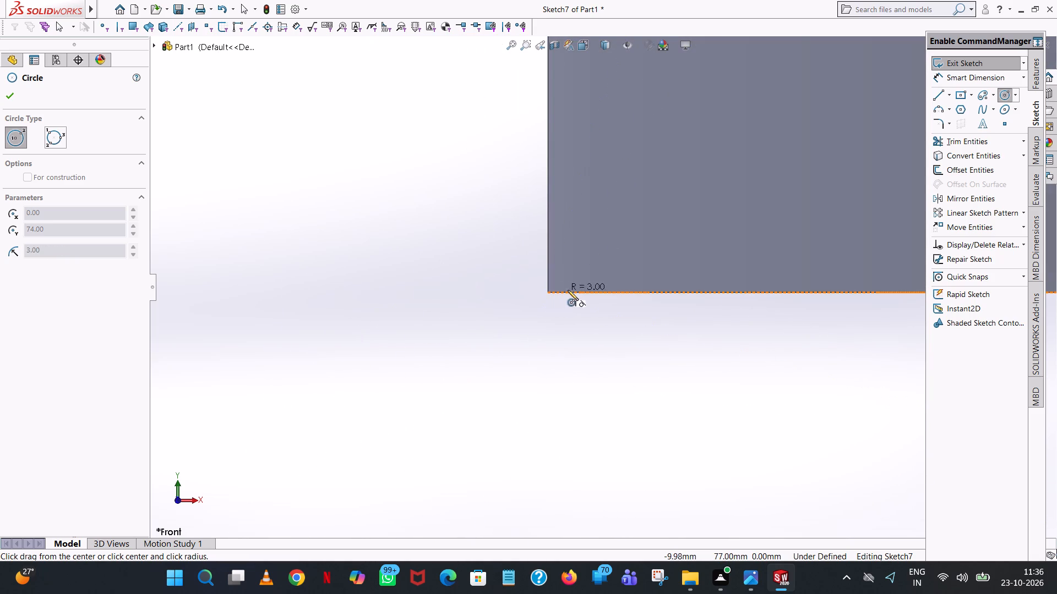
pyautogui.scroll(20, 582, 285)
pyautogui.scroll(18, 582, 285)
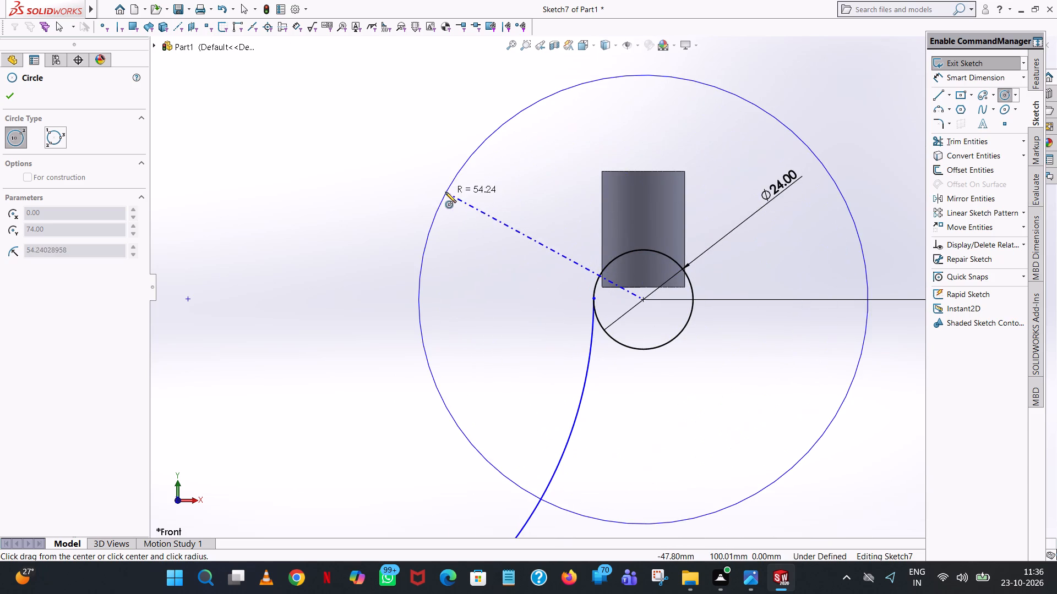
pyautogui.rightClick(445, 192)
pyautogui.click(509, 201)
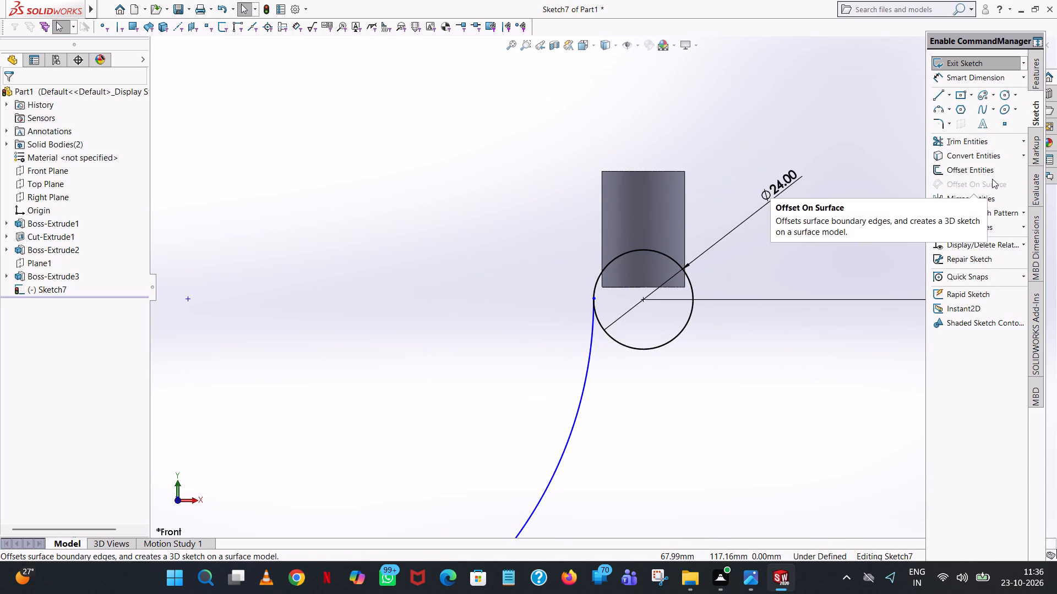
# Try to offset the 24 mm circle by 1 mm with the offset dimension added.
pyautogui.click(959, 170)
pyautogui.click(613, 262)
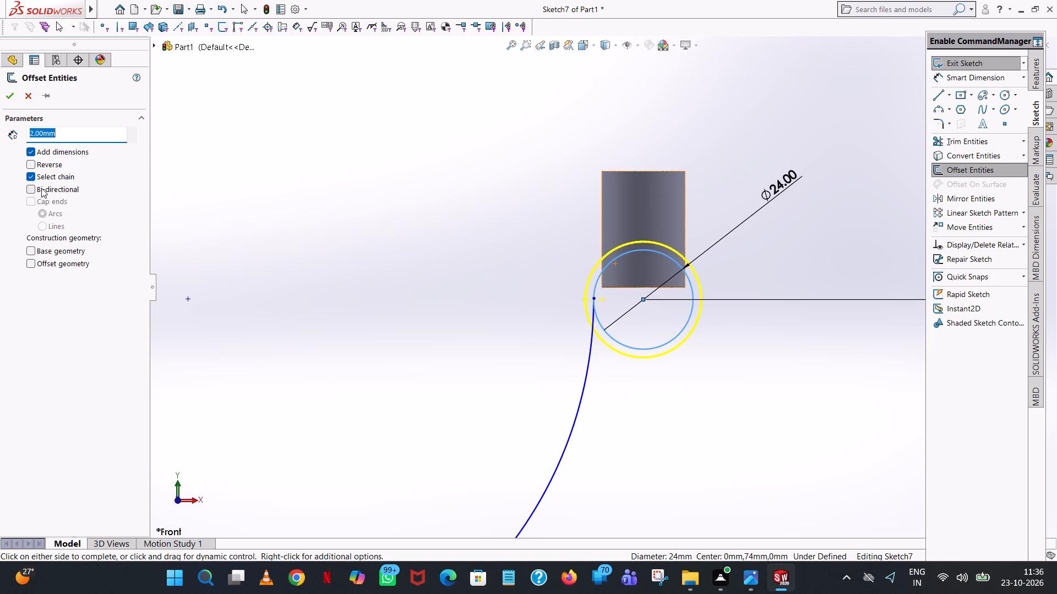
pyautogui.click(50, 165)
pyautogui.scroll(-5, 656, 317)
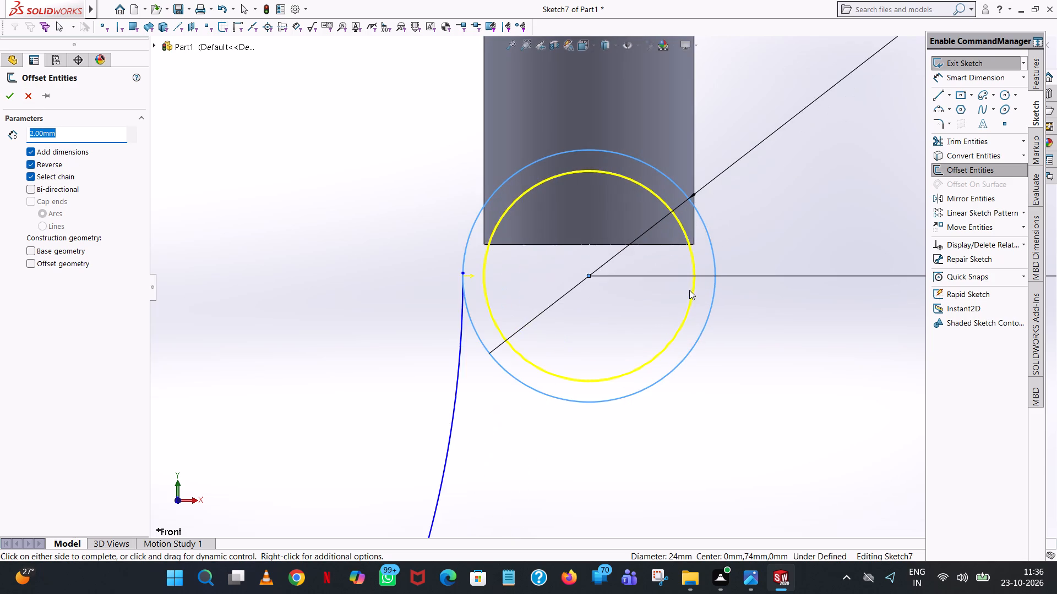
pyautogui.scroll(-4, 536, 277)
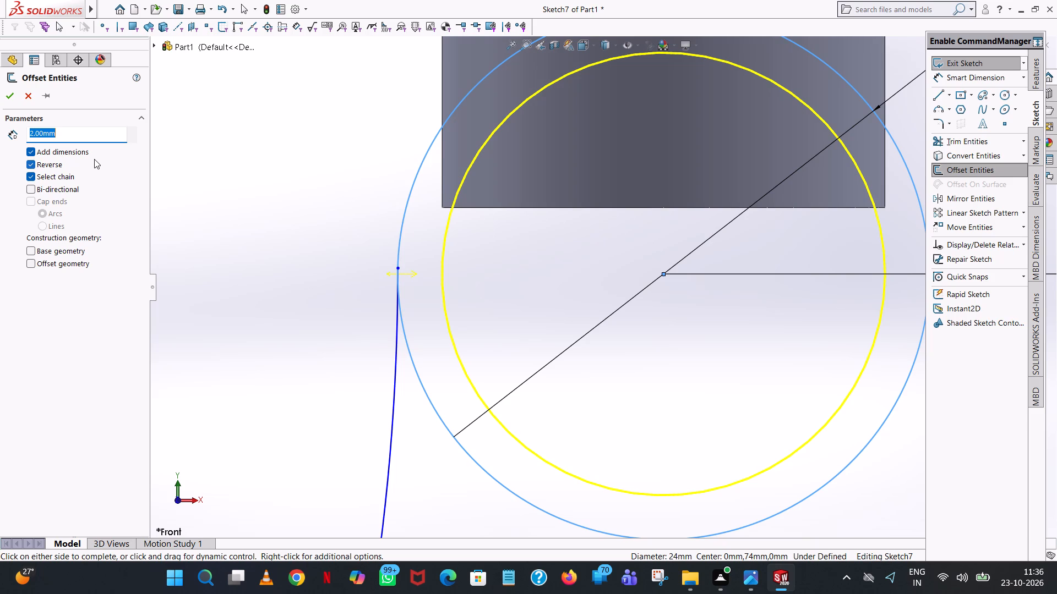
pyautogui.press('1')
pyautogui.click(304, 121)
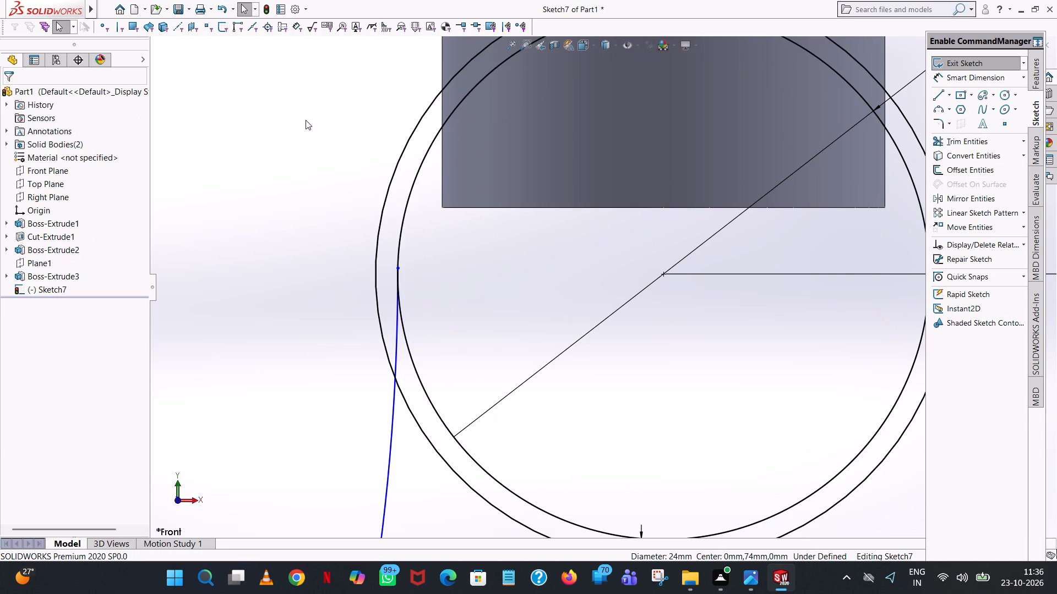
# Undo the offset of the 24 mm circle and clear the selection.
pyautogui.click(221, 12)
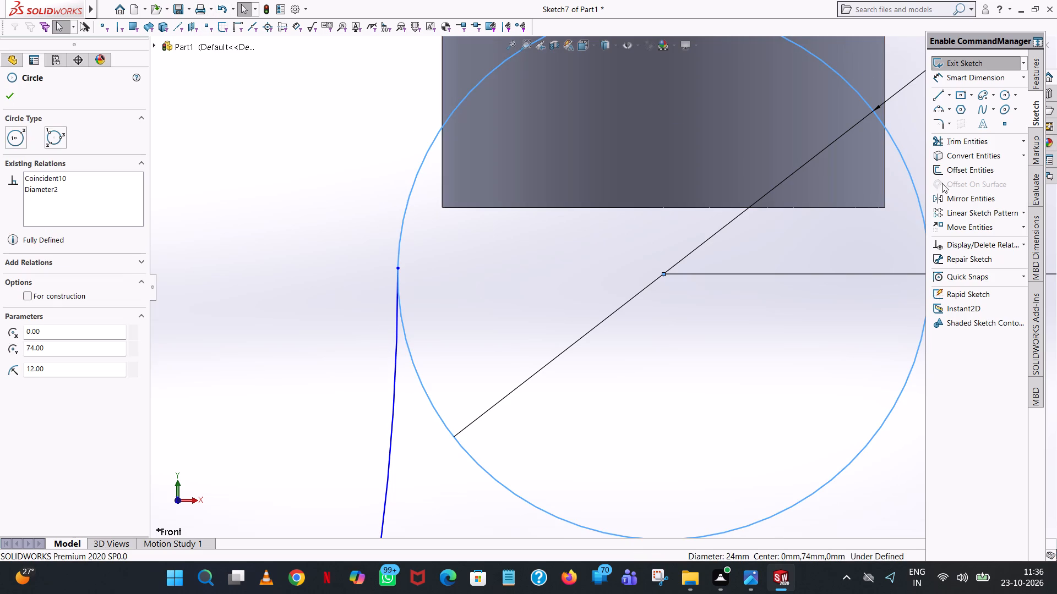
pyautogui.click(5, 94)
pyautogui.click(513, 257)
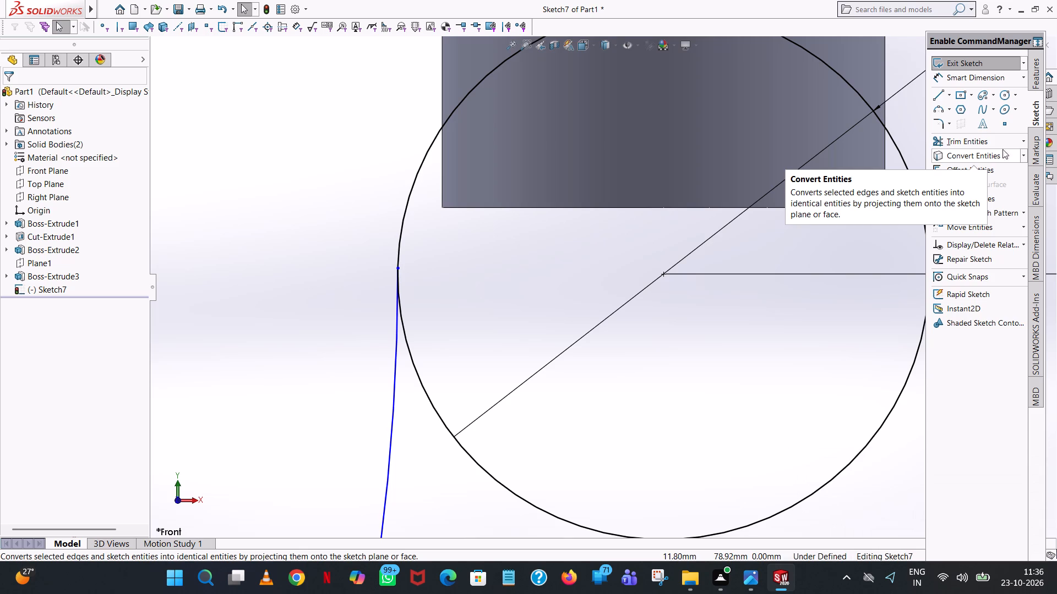
# Draw an inner circle of about 10.44 mm radius, concentric with the 24 mm circle, through the cylinder's bottom corner nearest the support arc.
pyautogui.click(1003, 94)
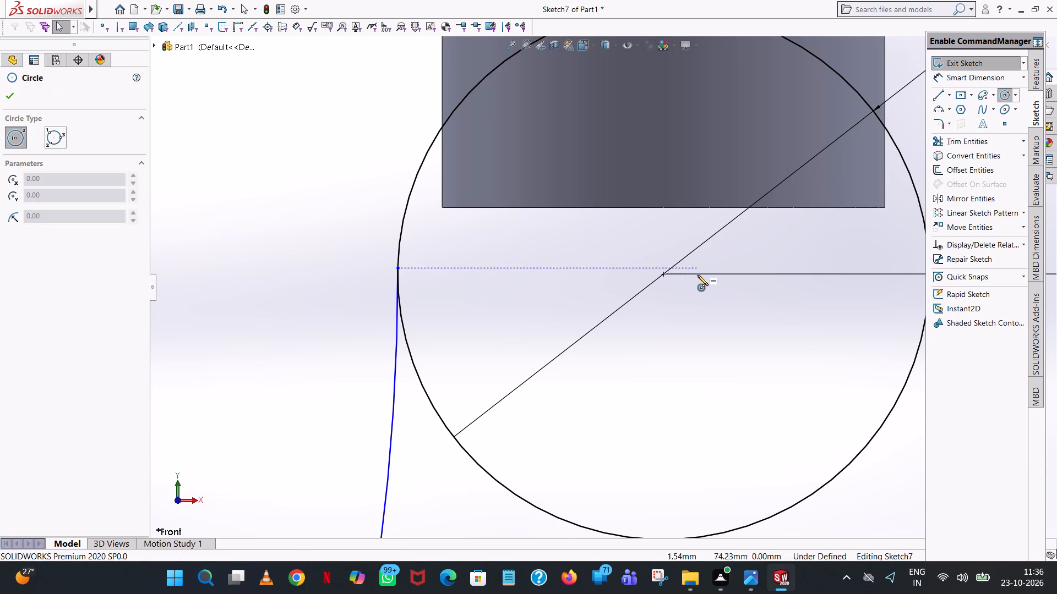
pyautogui.click(665, 274)
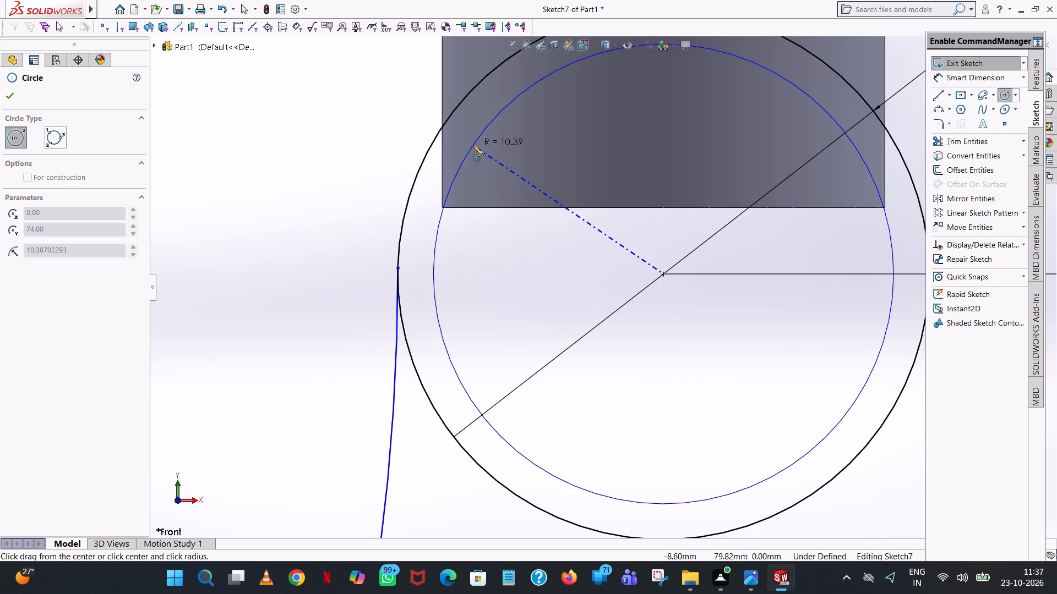
pyautogui.scroll(-8, 473, 145)
pyautogui.scroll(10, 508, 364)
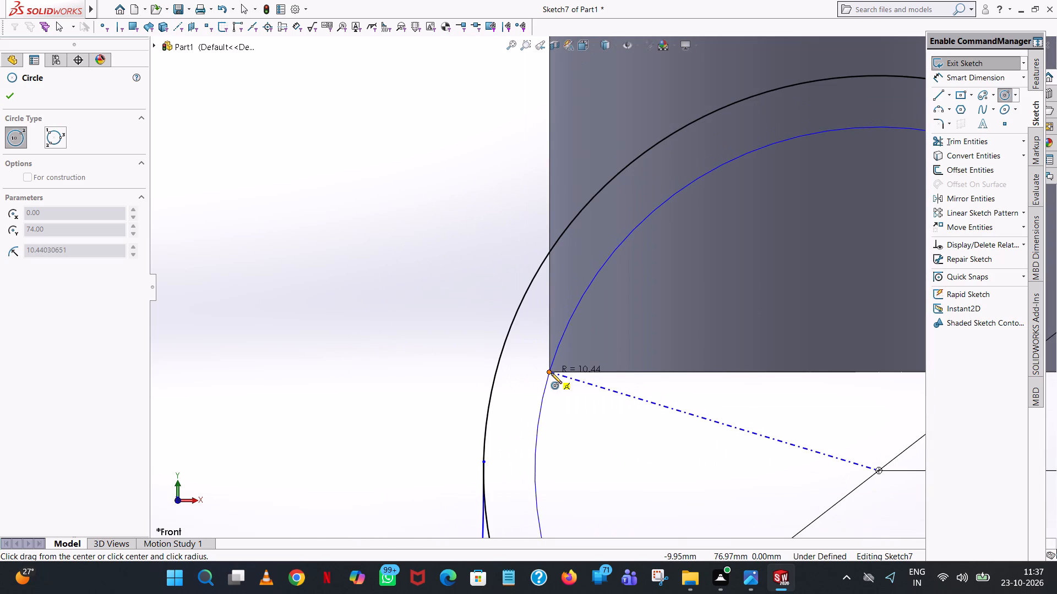
pyautogui.click(552, 373)
pyautogui.rightClick(552, 373)
pyautogui.click(586, 381)
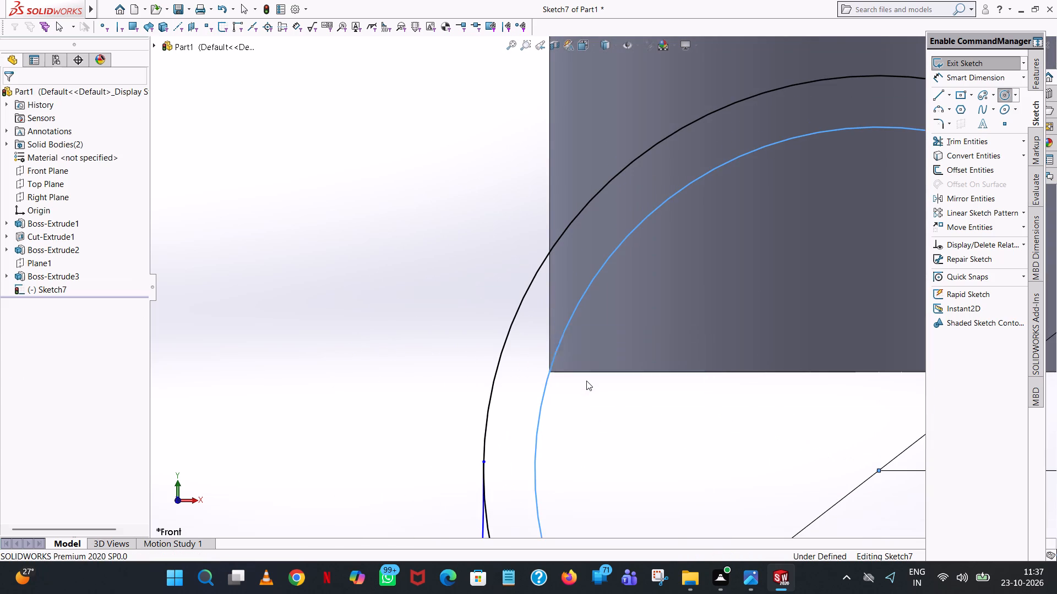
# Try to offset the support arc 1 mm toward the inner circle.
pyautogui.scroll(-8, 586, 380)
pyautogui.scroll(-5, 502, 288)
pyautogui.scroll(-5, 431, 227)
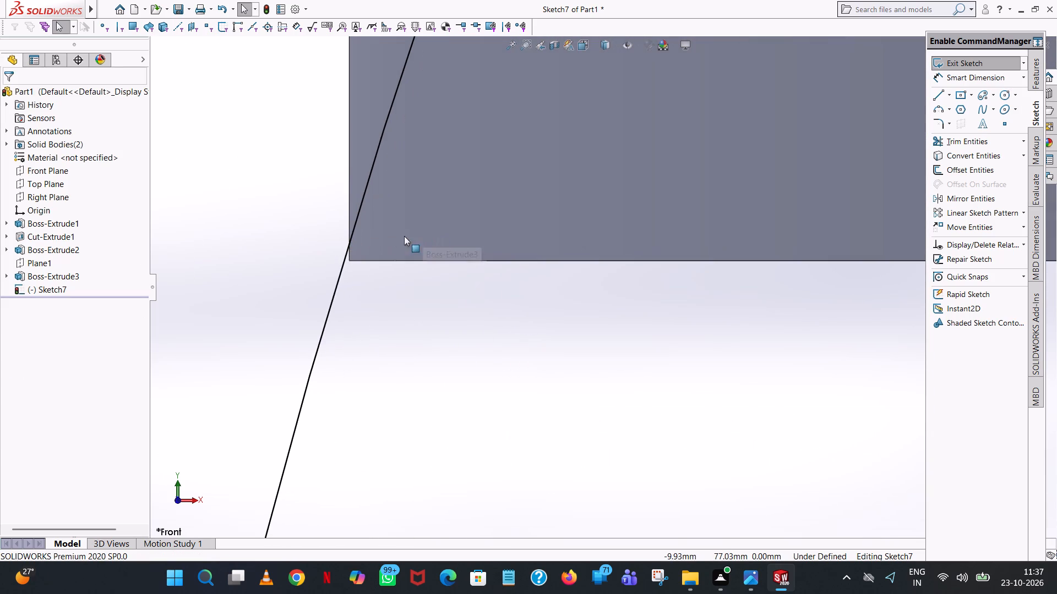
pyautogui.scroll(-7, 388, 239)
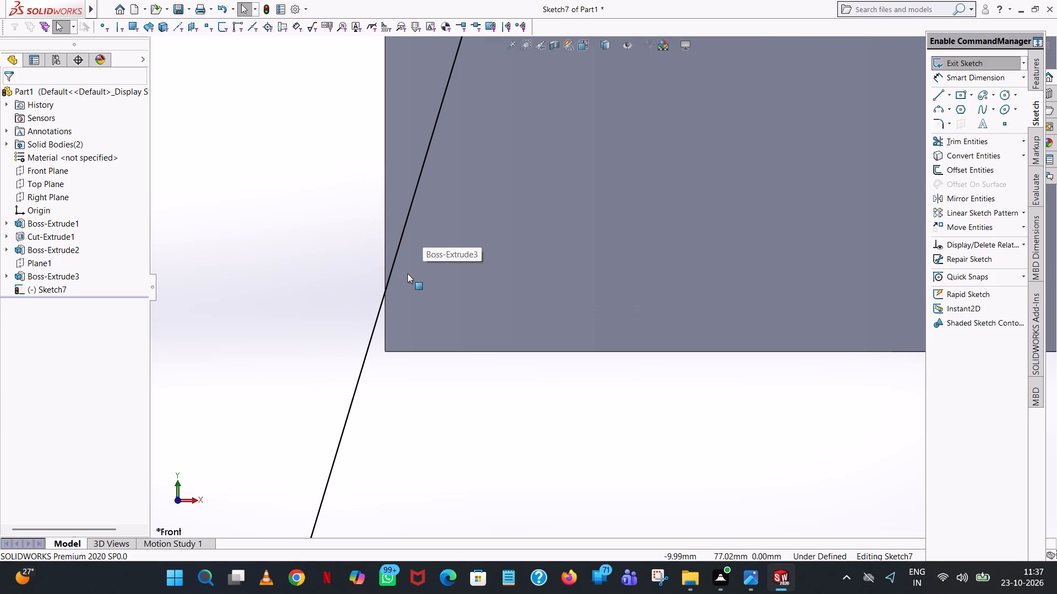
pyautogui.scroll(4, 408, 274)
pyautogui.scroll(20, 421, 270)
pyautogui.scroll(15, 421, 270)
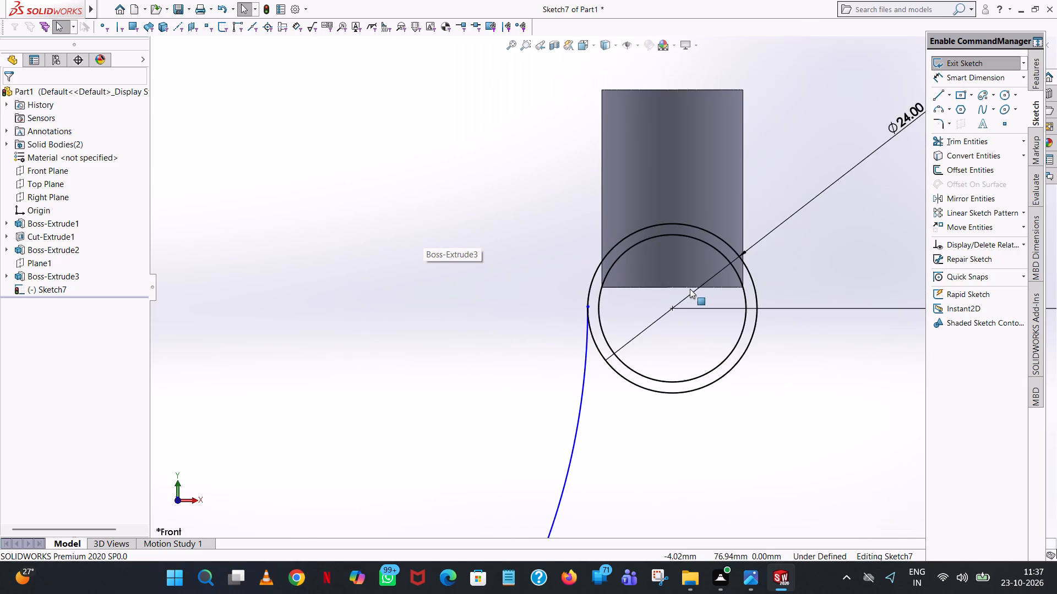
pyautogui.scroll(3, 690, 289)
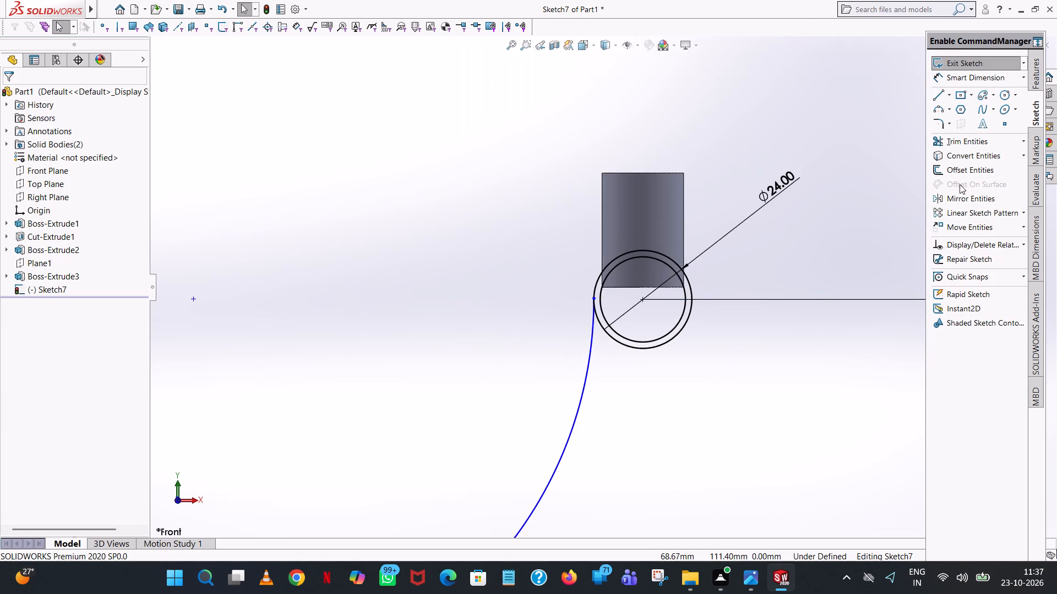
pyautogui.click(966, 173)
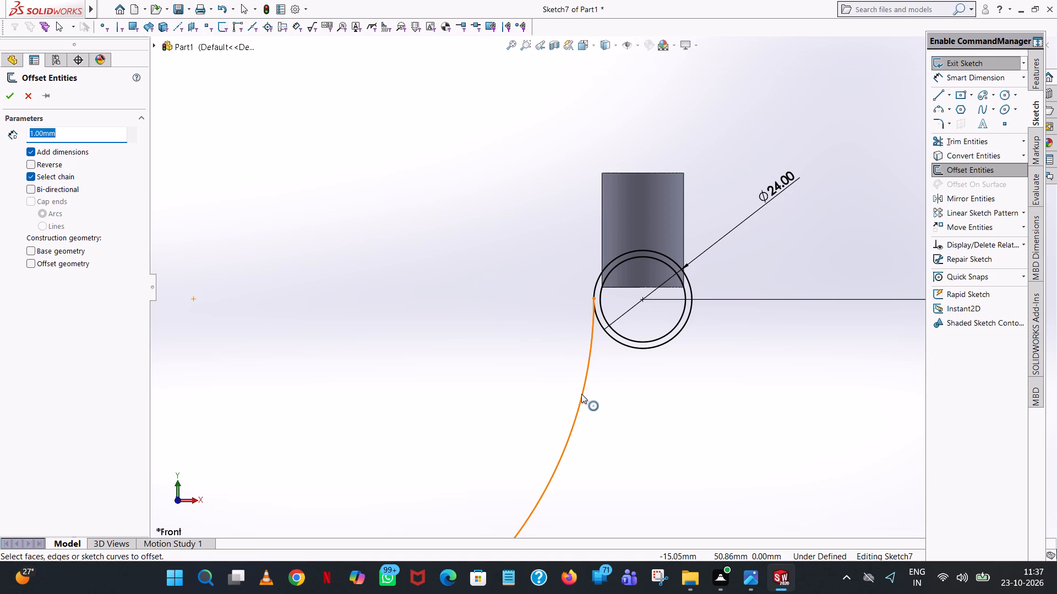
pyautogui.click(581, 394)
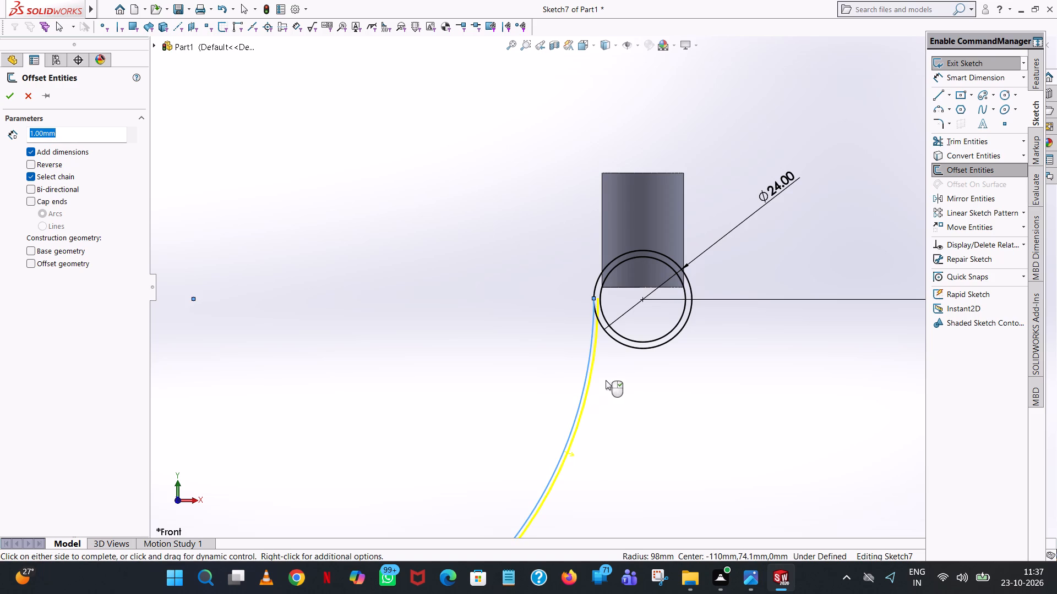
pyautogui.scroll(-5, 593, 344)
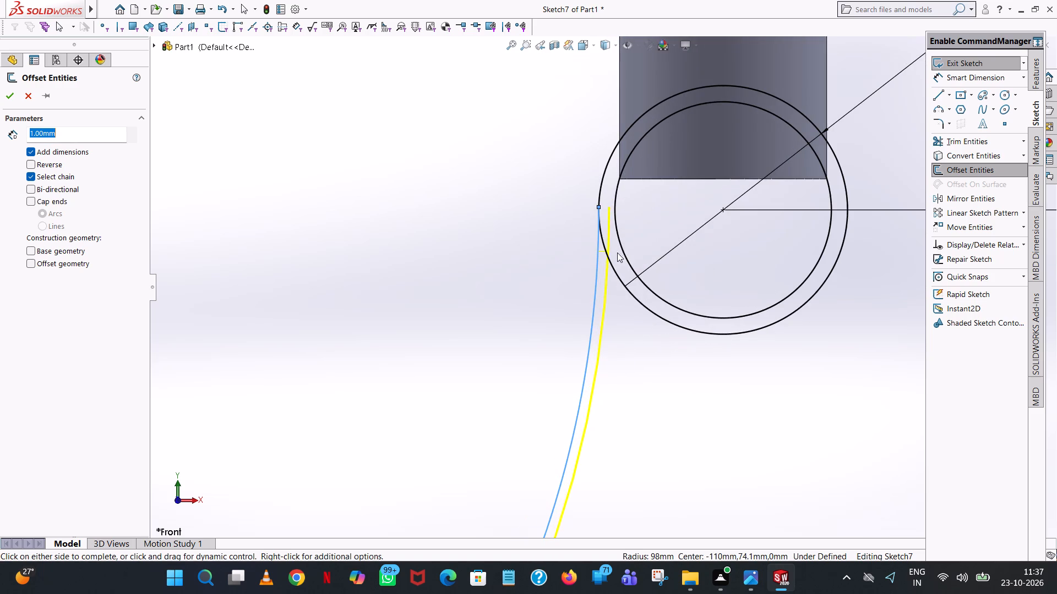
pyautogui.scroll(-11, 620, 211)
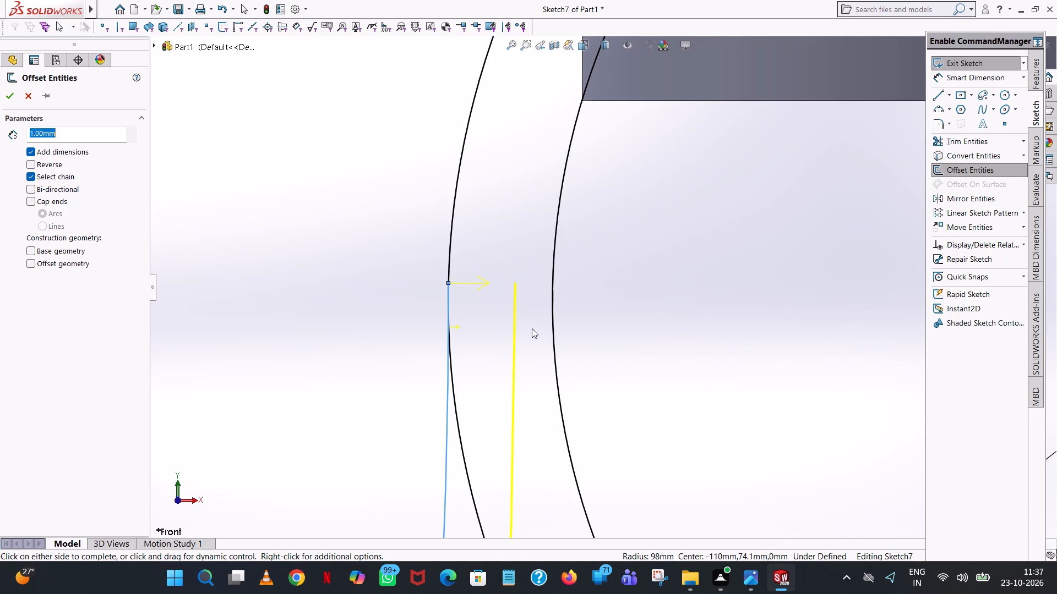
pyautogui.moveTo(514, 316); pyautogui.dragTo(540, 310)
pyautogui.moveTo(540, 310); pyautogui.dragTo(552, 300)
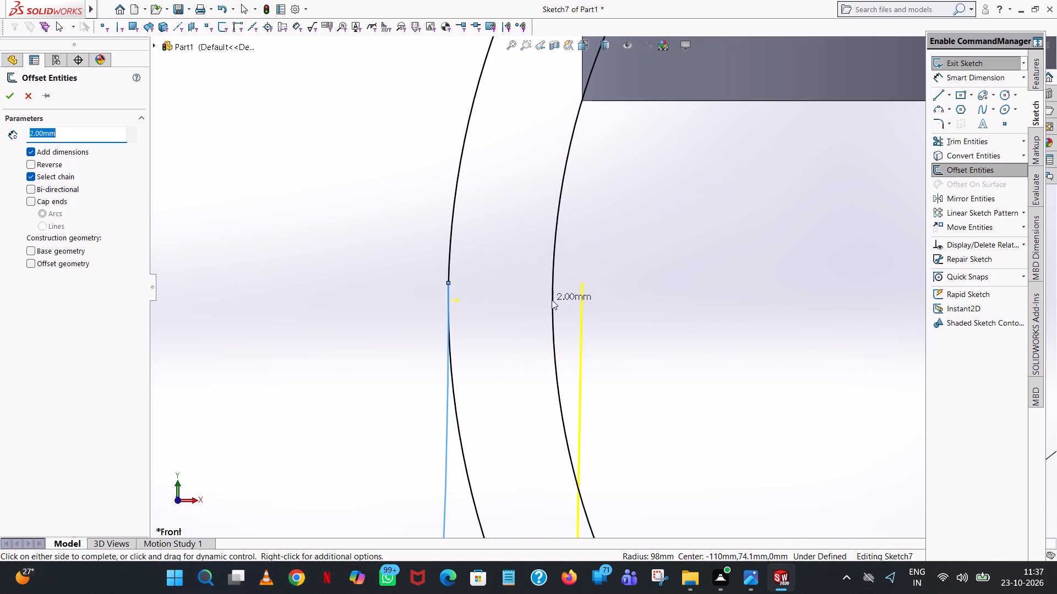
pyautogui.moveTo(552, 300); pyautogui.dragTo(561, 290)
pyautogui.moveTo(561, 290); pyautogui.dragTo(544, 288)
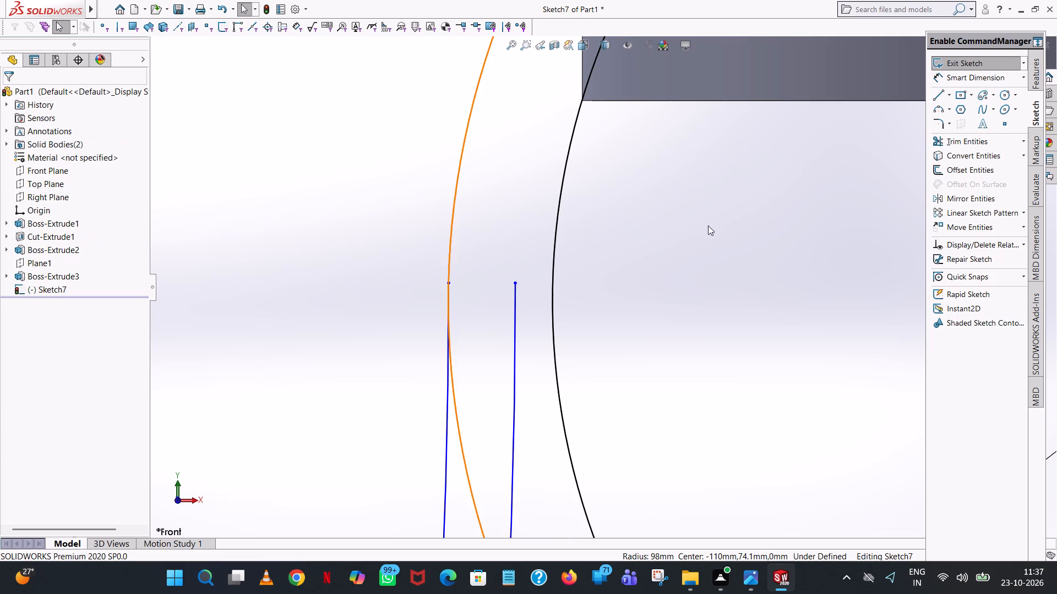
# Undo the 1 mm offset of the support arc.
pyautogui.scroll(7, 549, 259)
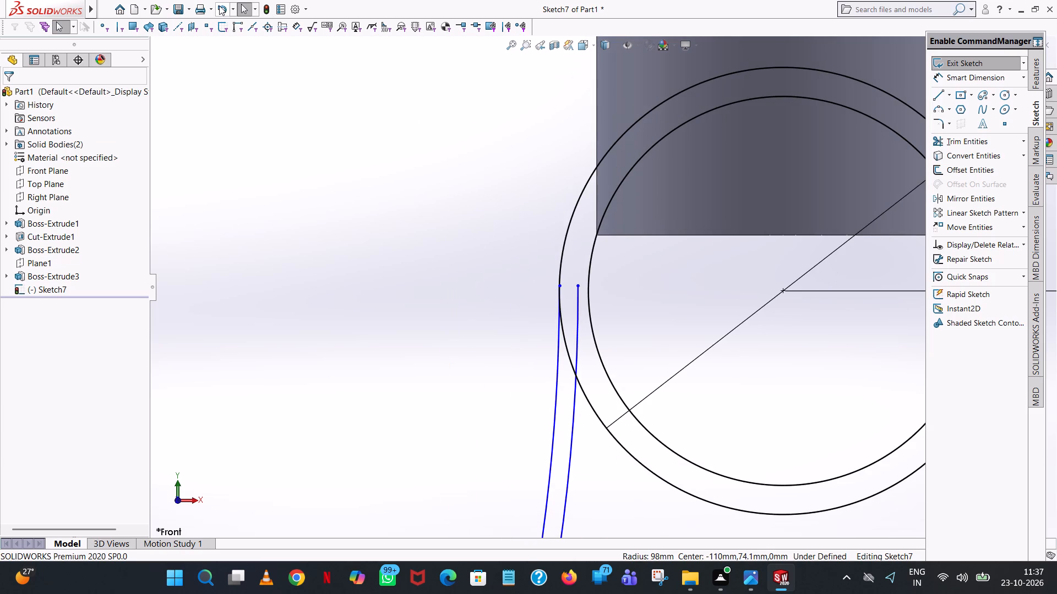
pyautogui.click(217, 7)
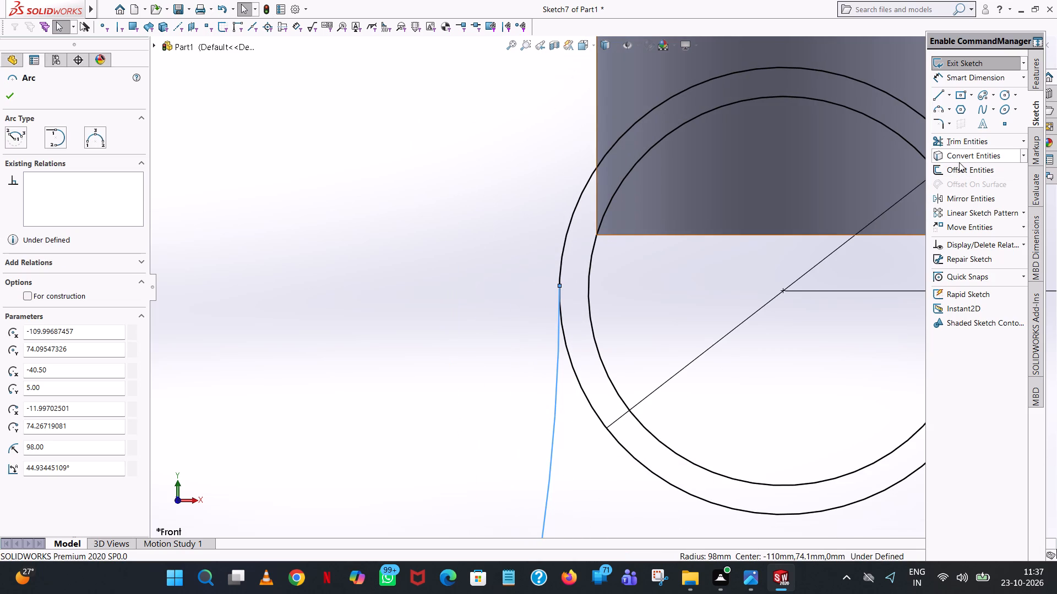
# Offset the support arc and its connected base line 1.44 mm toward the inner circle.
pyautogui.click(962, 172)
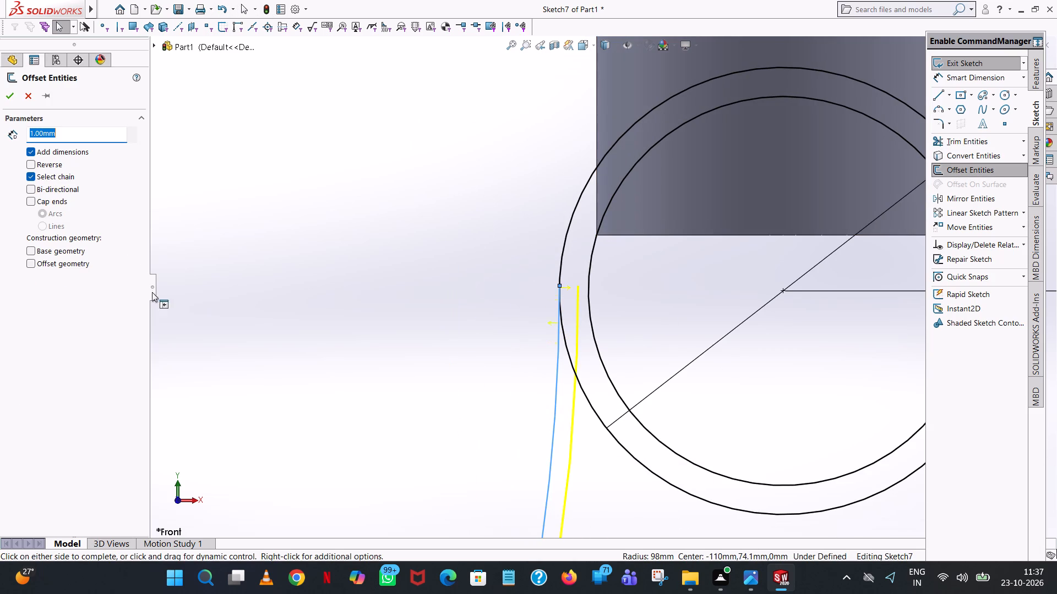
pyautogui.press('1')
pyautogui.press('.')
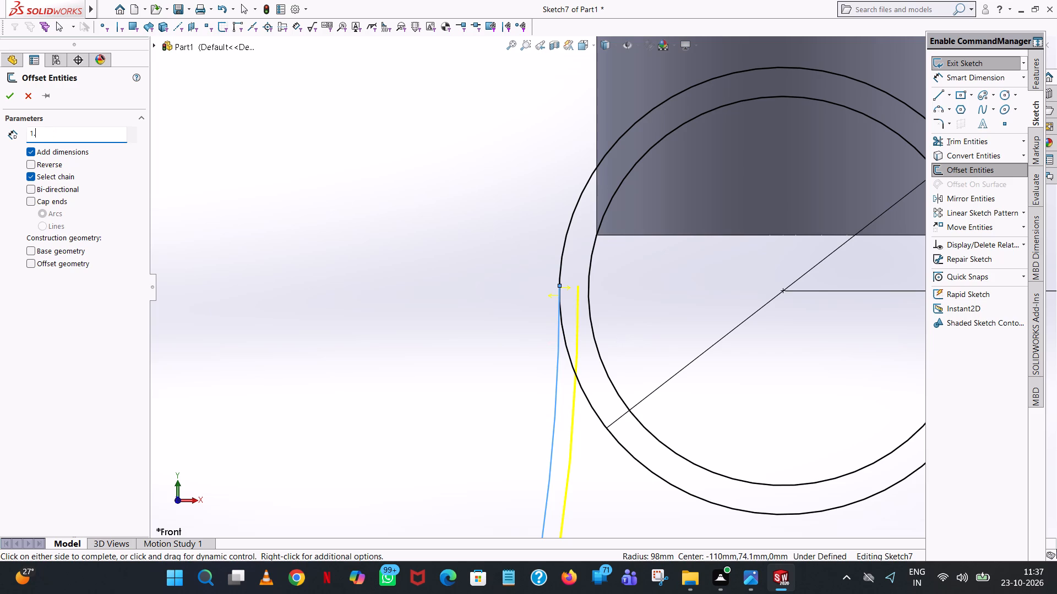
pyautogui.write('44')
pyautogui.press('Return')
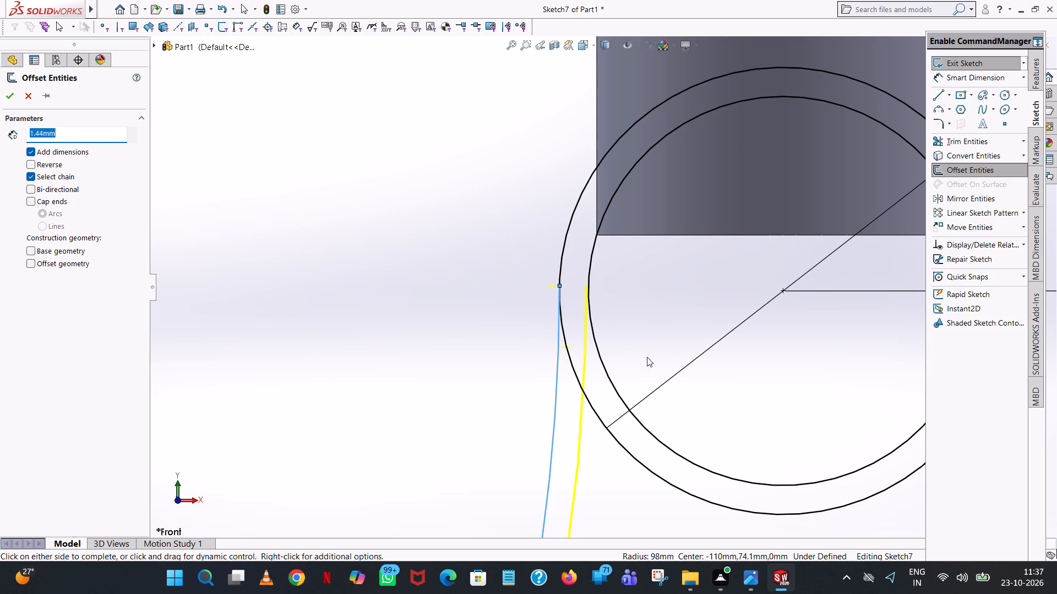
pyautogui.scroll(-7, 613, 291)
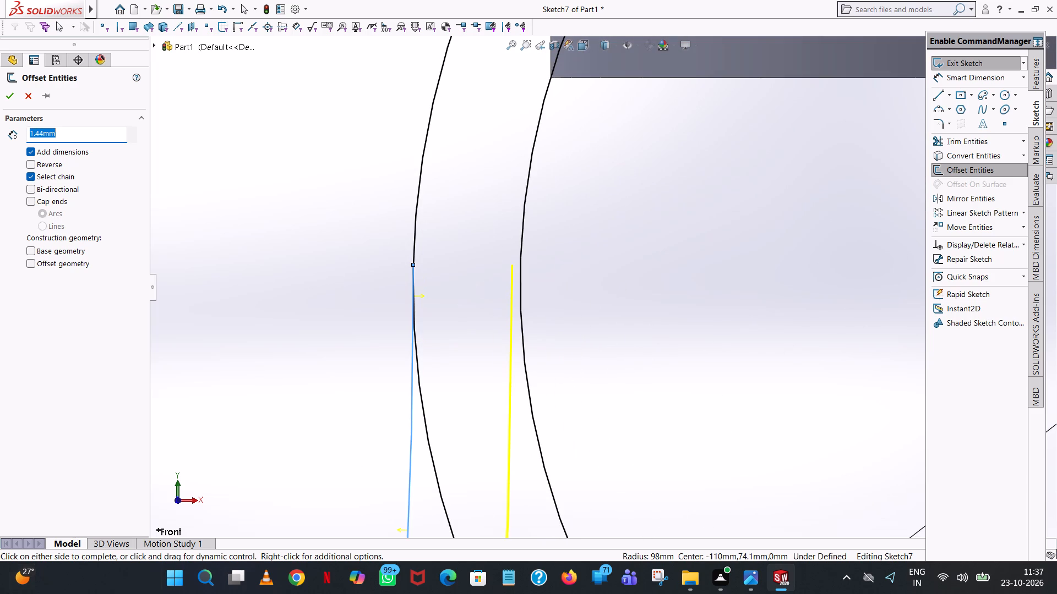
pyautogui.scroll(7, 533, 281)
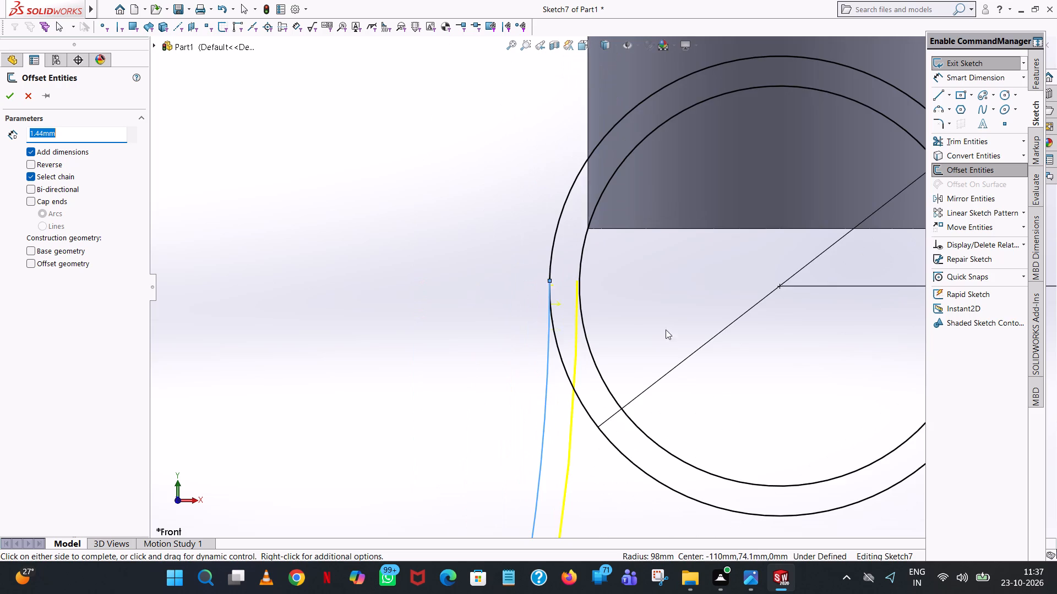
pyautogui.scroll(9, 661, 338)
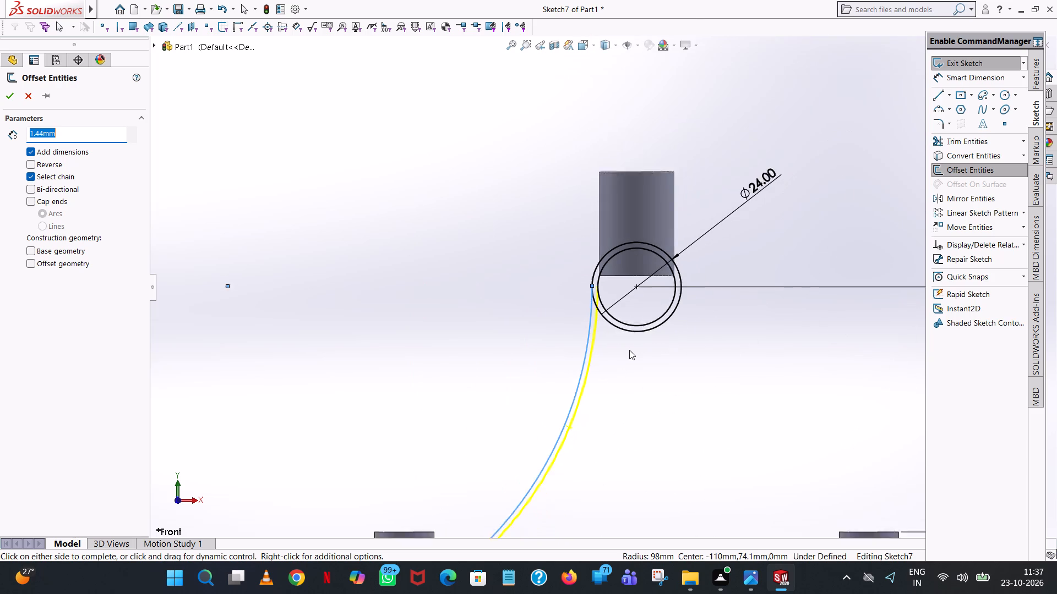
pyautogui.scroll(2, 629, 350)
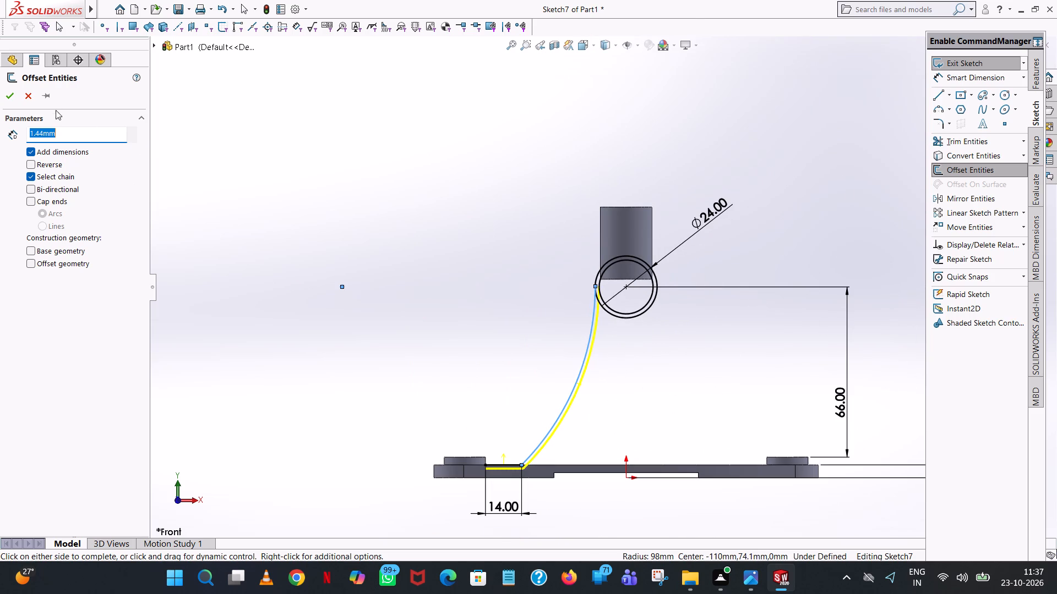
pyautogui.click(9, 95)
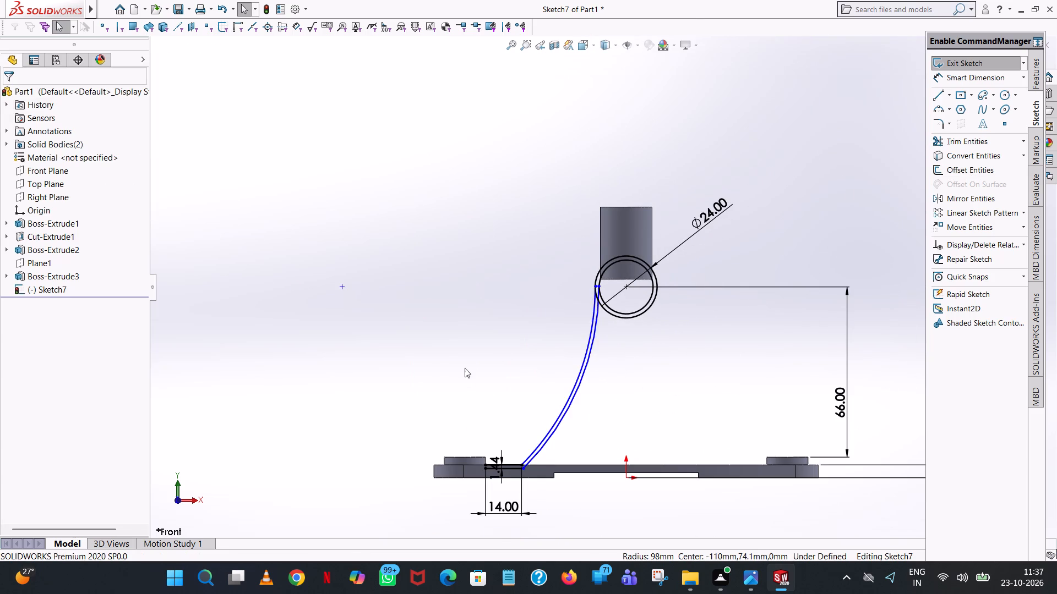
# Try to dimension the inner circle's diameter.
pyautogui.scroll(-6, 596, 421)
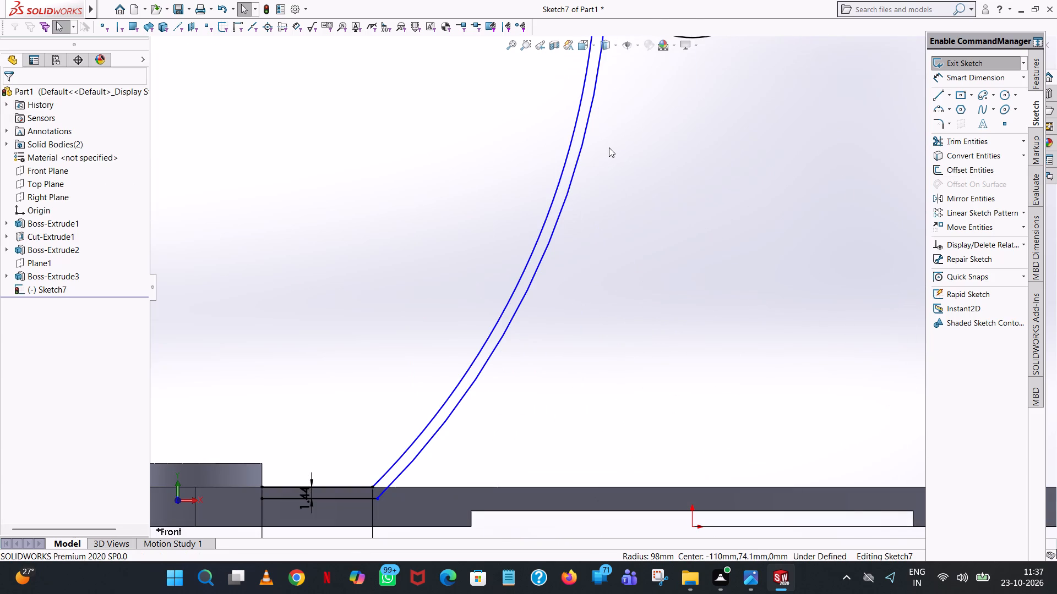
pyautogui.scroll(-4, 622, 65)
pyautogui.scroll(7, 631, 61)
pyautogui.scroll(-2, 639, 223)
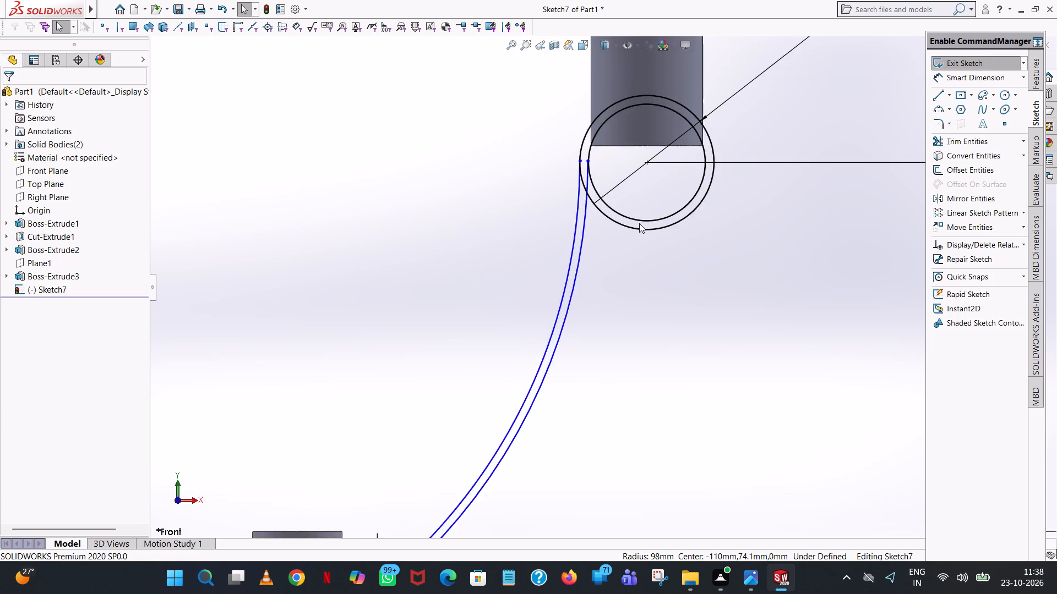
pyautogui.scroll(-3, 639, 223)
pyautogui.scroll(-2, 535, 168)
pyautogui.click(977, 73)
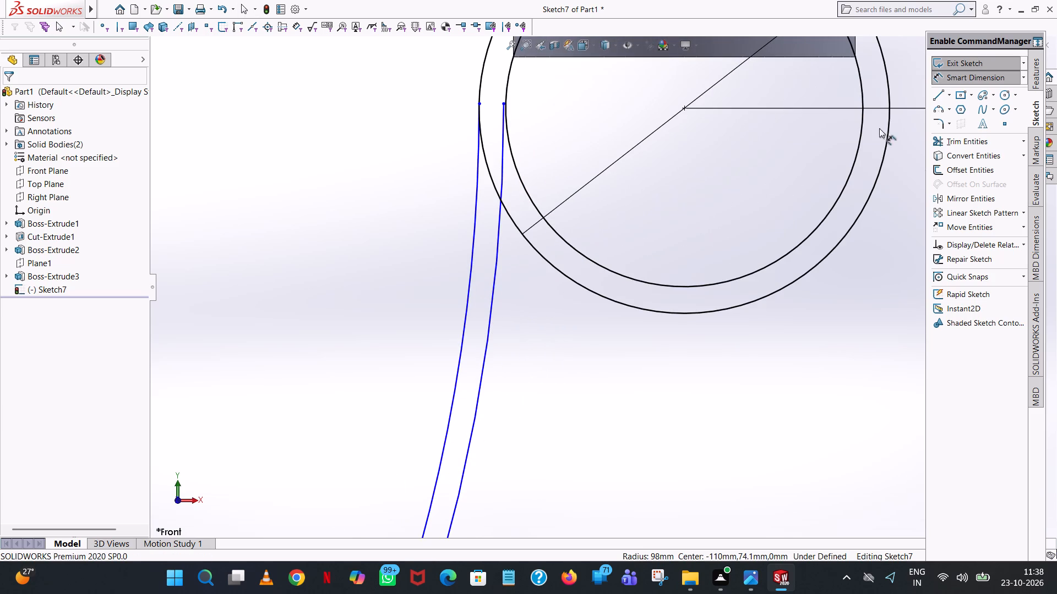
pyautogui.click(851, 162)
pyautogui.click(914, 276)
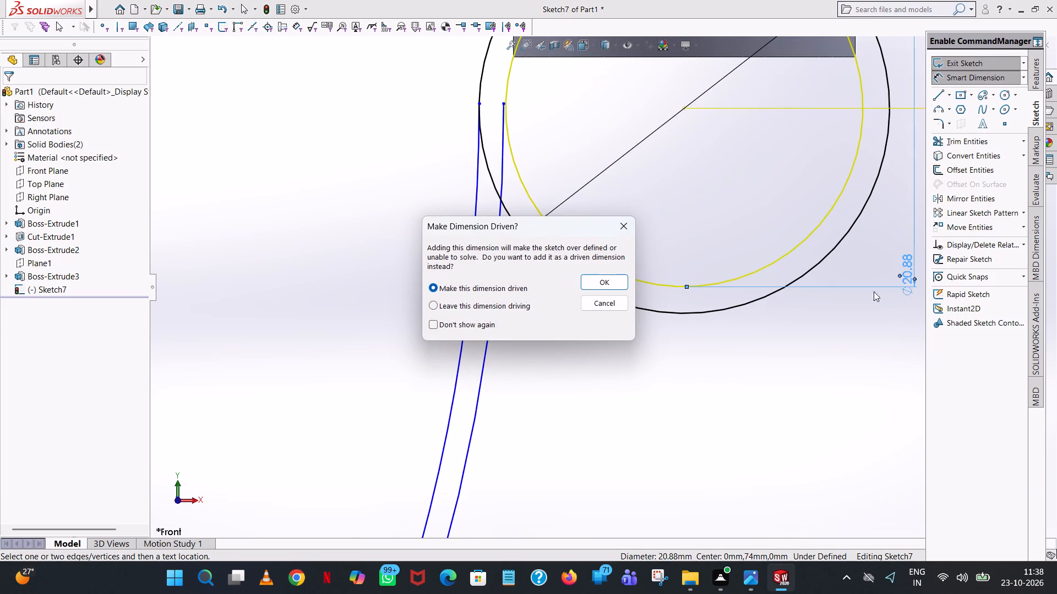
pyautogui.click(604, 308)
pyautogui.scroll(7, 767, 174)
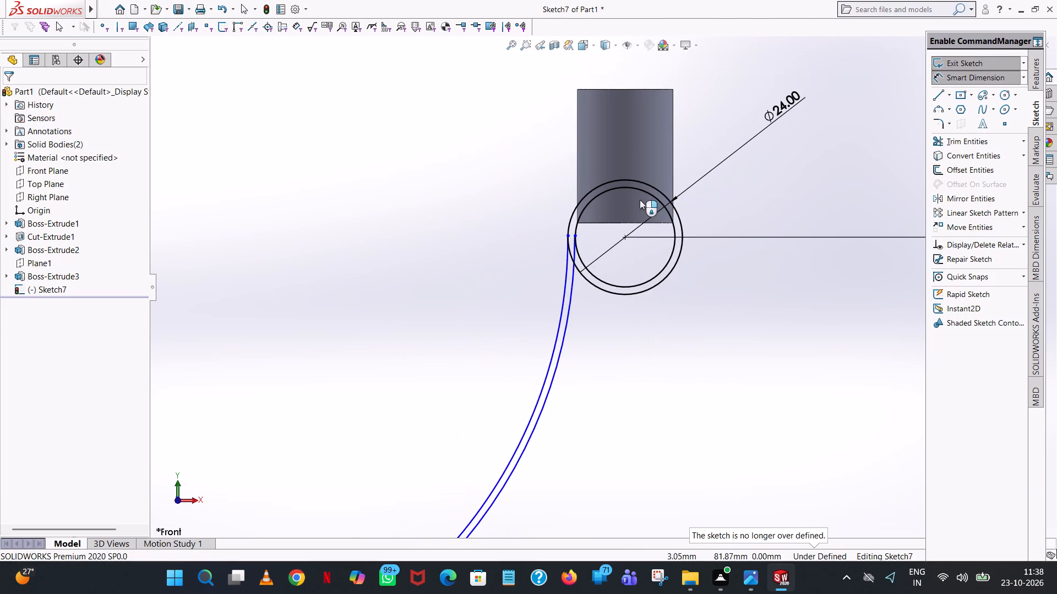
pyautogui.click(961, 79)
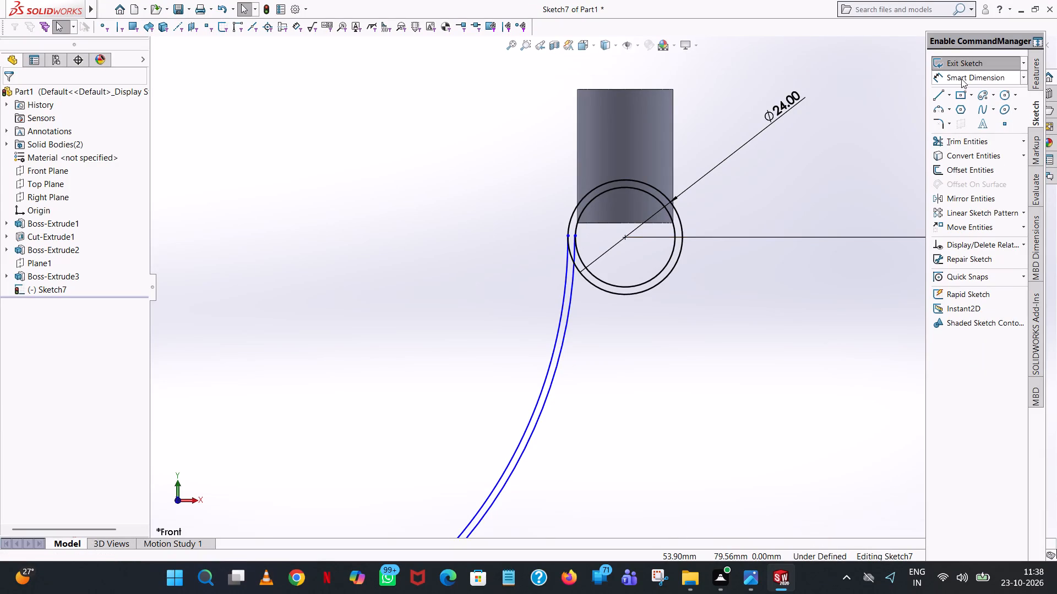
# Add a tangent relation between the offset arc and the inner circle.
pyautogui.scroll(-7, 582, 274)
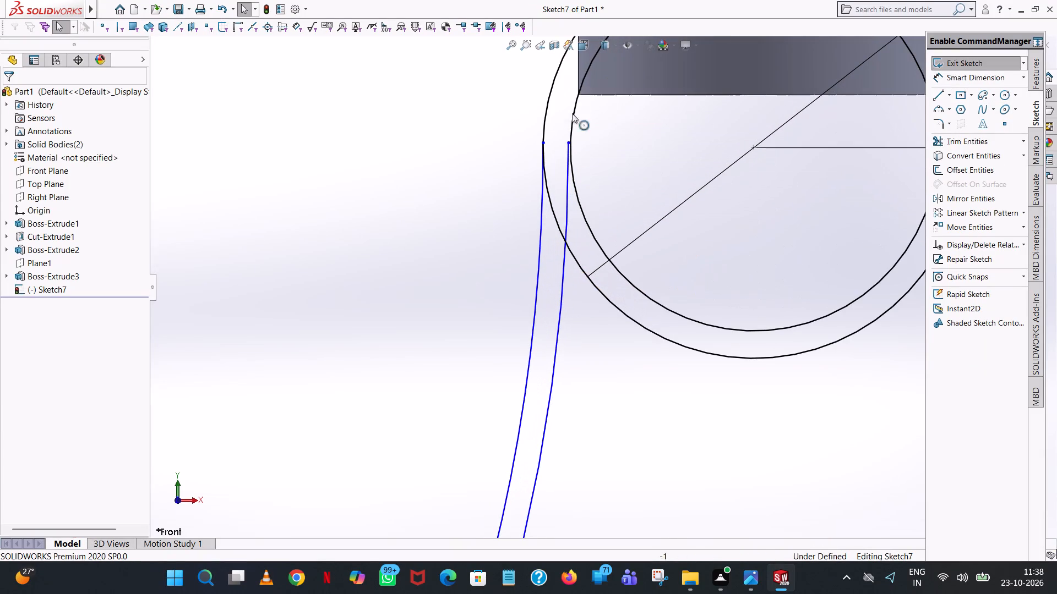
pyautogui.scroll(-5, 574, 101)
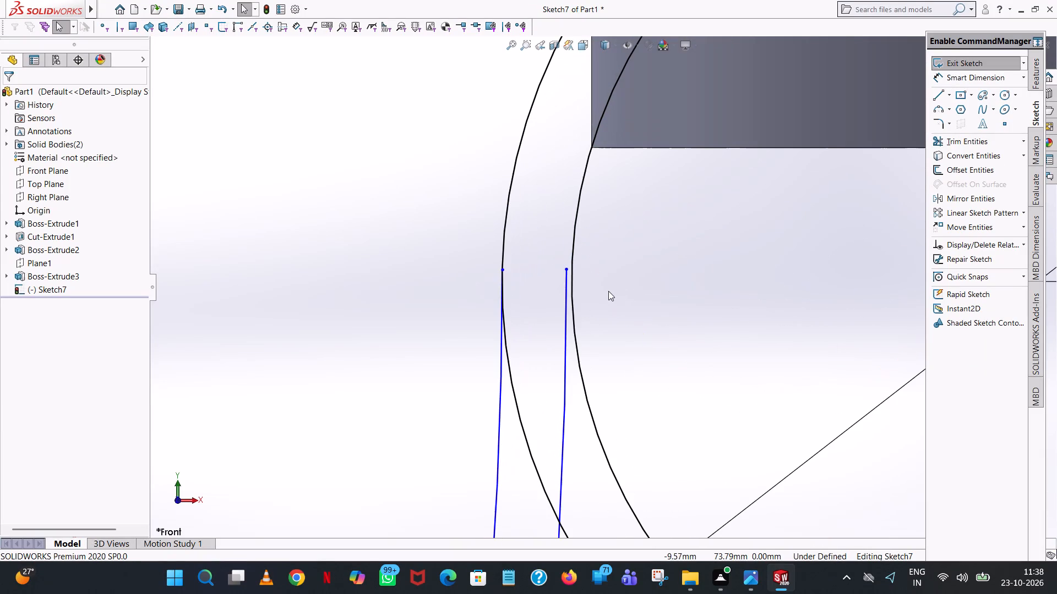
pyautogui.keyDown('ctrl'); pyautogui.click(567, 293); pyautogui.keyUp('ctrl')
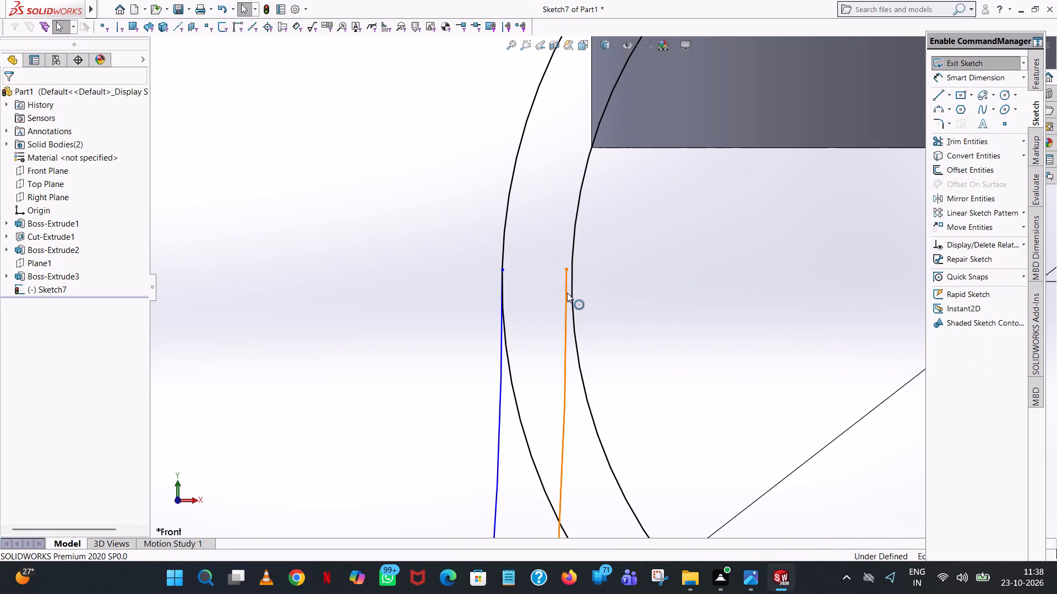
pyautogui.keyDown('ctrl'); pyautogui.click(572, 297); pyautogui.keyUp('ctrl')
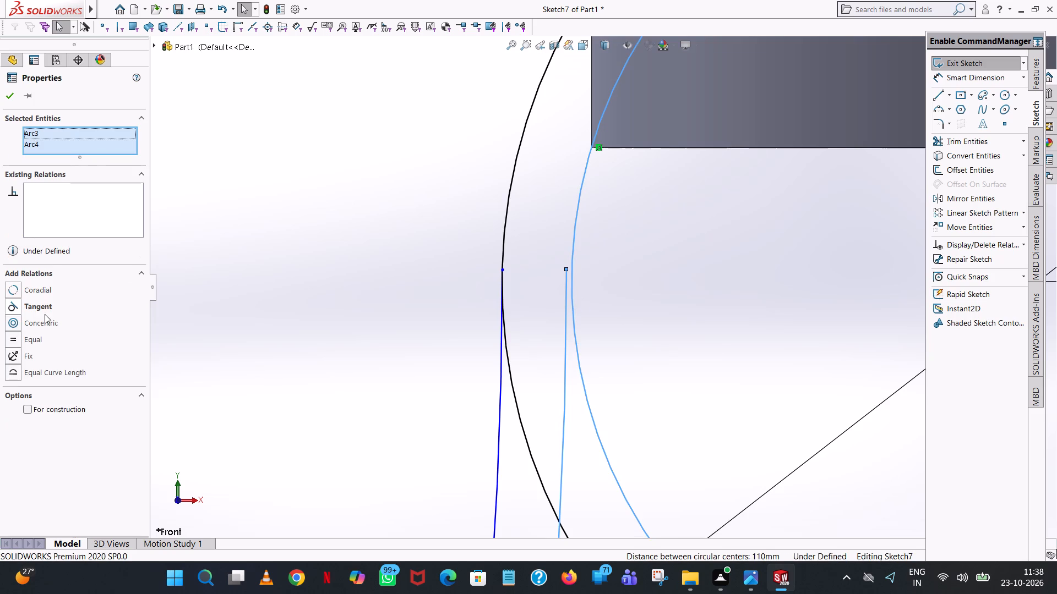
pyautogui.click(39, 303)
pyautogui.scroll(2, 753, 323)
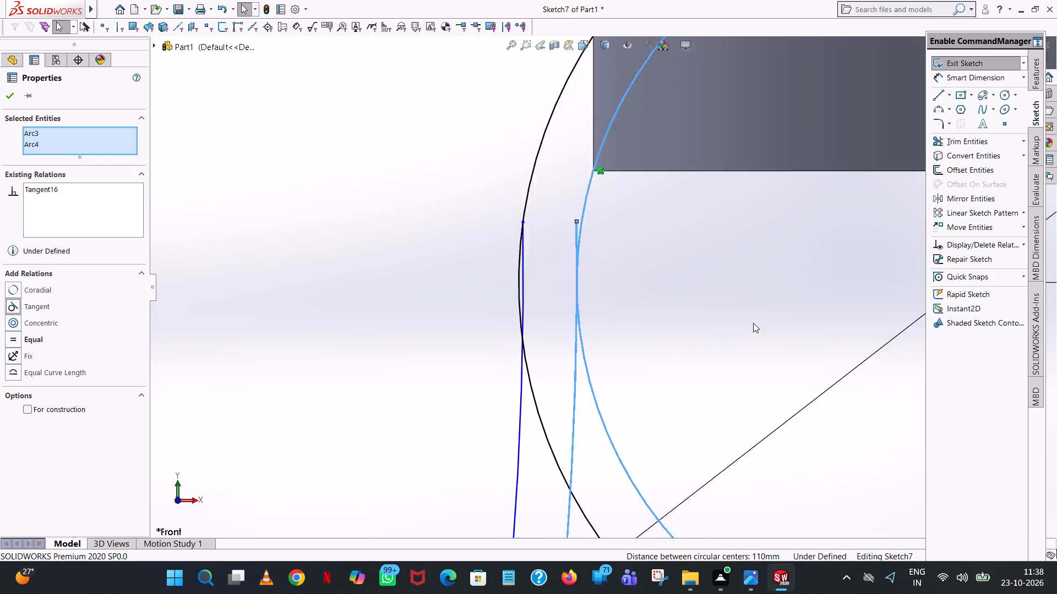
pyautogui.scroll(4, 753, 323)
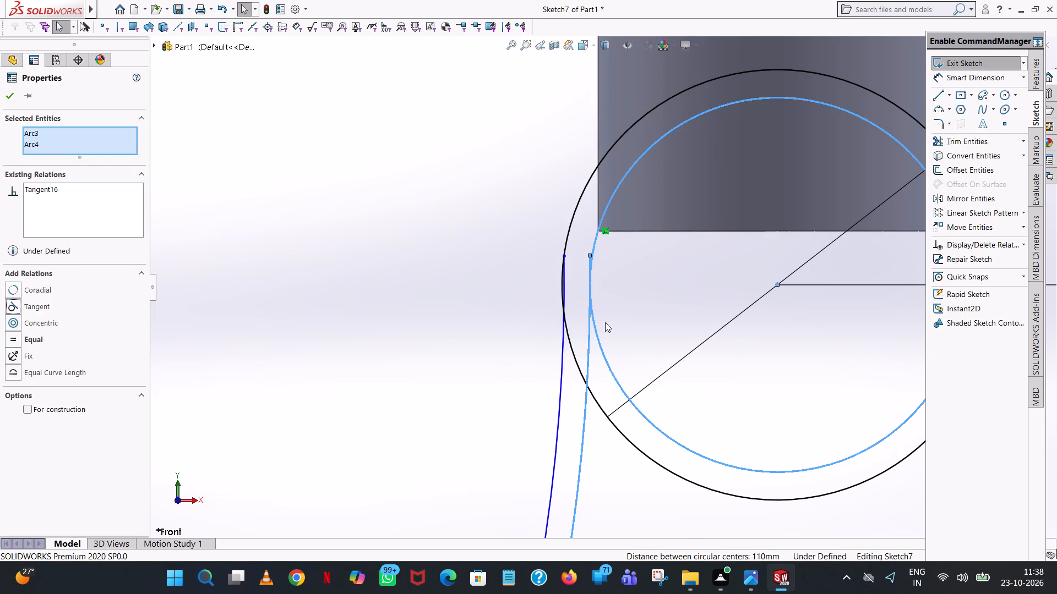
pyautogui.scroll(5, 622, 362)
pyautogui.scroll(4, 565, 503)
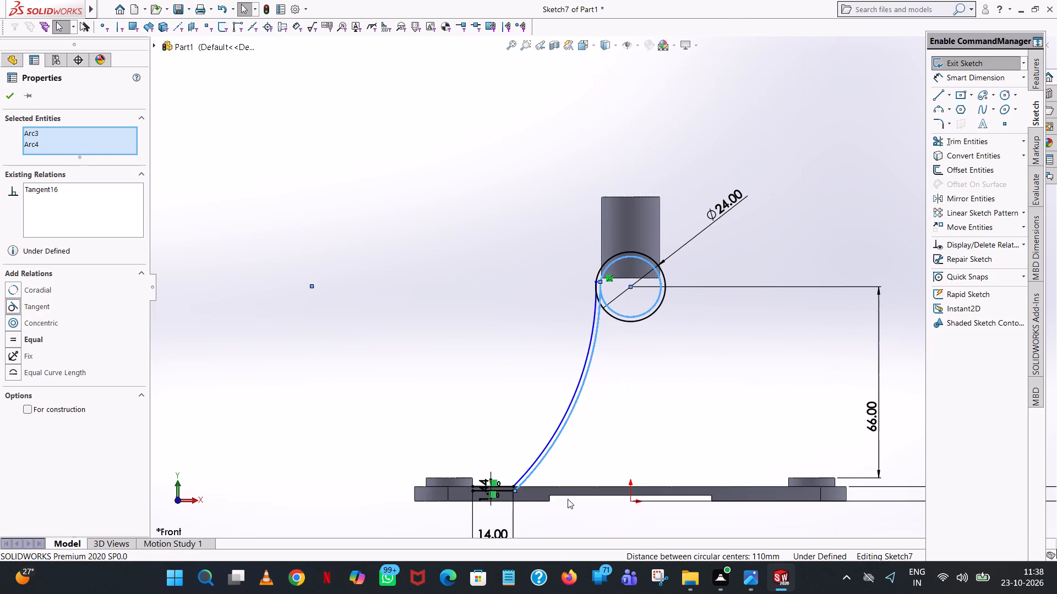
pyautogui.scroll(-2, 504, 491)
pyautogui.scroll(-2, 639, 428)
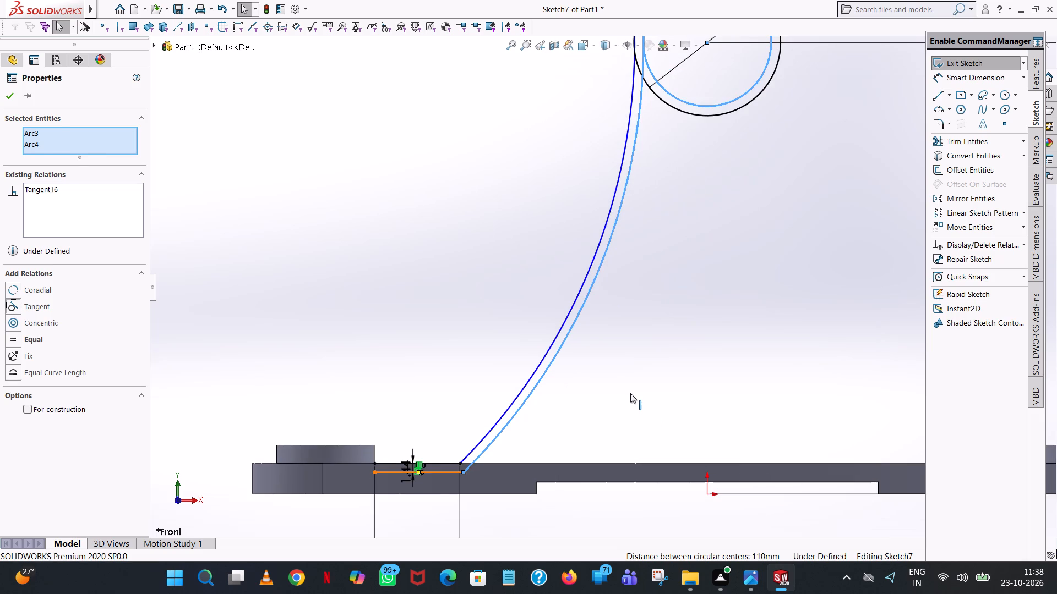
pyautogui.click(630, 393)
# Draw a horizontal line about 2.02 mm long on the base plate's top edge, joining the two support arcs.
pyautogui.click(938, 90)
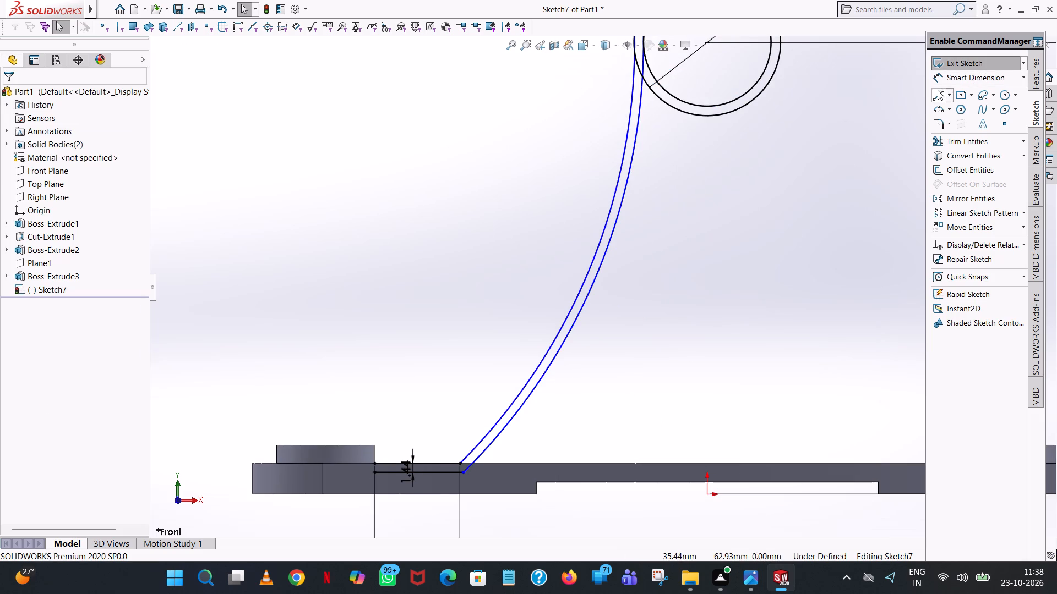
pyautogui.scroll(-7, 453, 483)
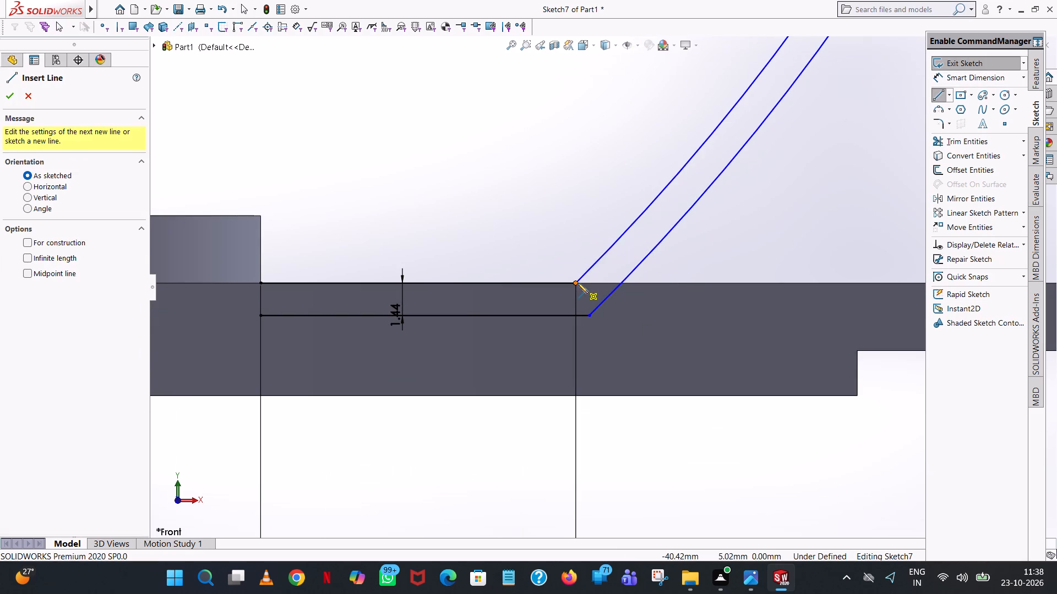
pyautogui.click(577, 283)
pyautogui.click(623, 282)
pyautogui.rightClick(623, 282)
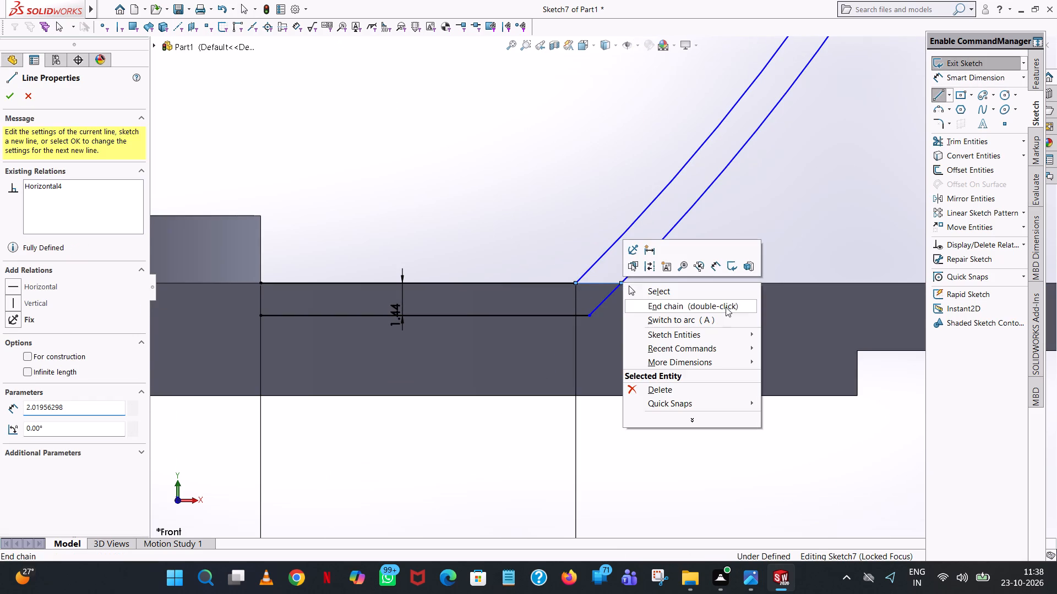
pyautogui.click(635, 289)
# Trim away both long horizontal base lines and the end of the offset arc below the plate's top edge.
pyautogui.click(971, 140)
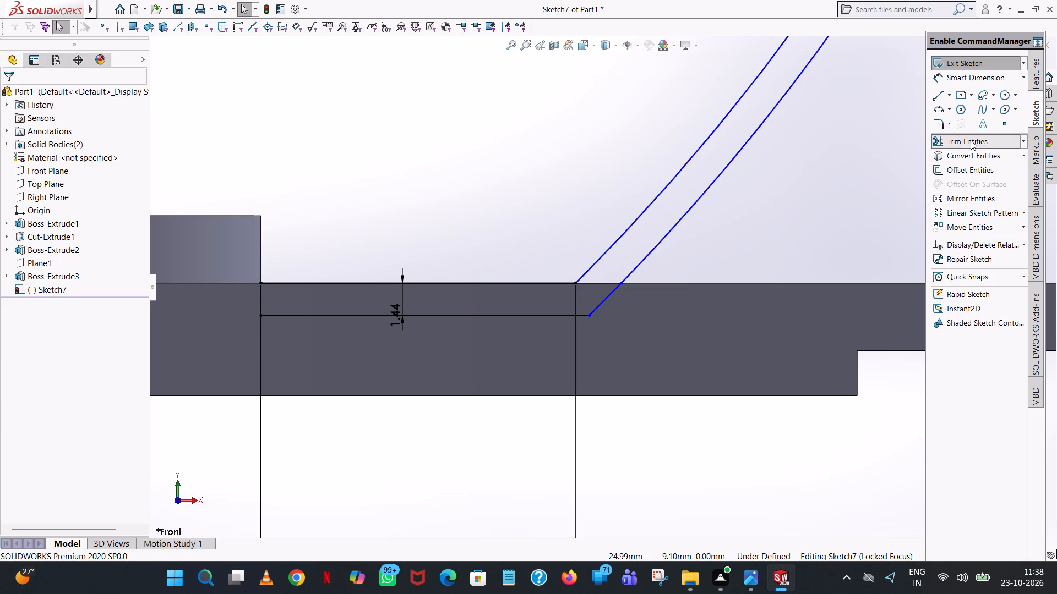
pyautogui.click(529, 315)
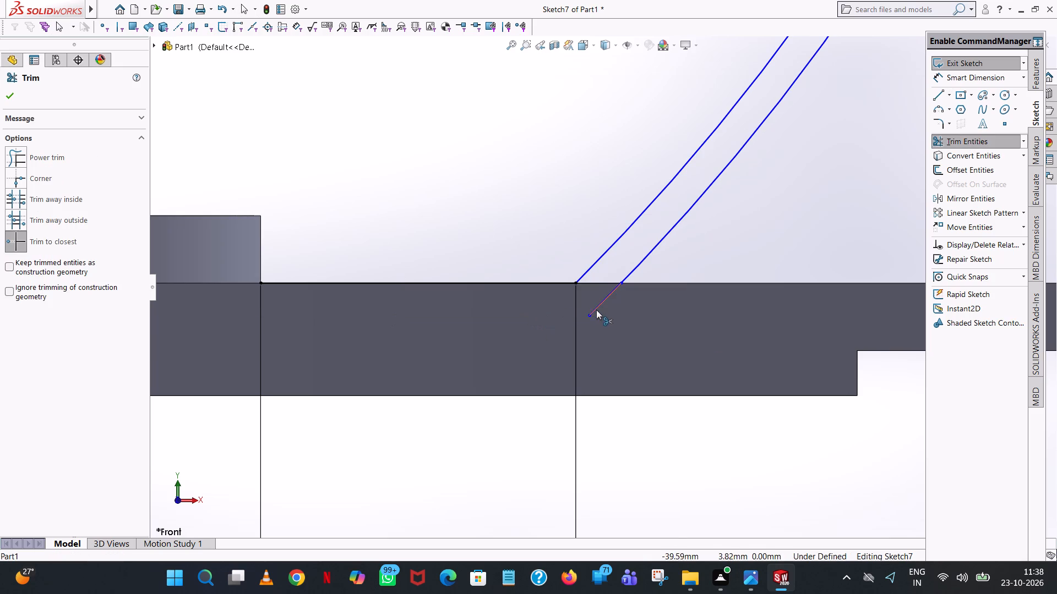
pyautogui.click(596, 310)
pyautogui.click(487, 283)
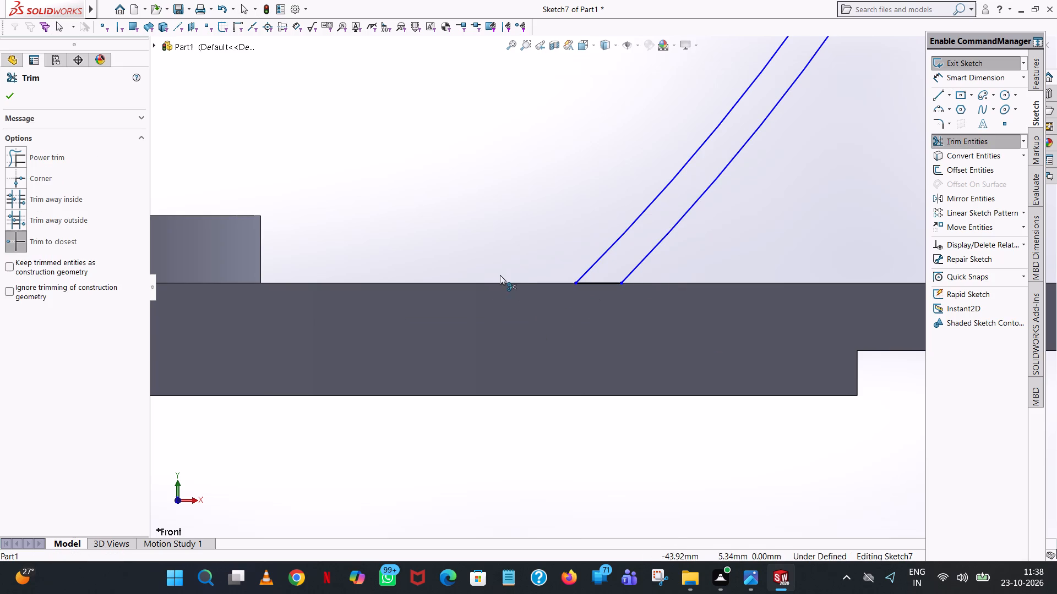
pyautogui.click(509, 288)
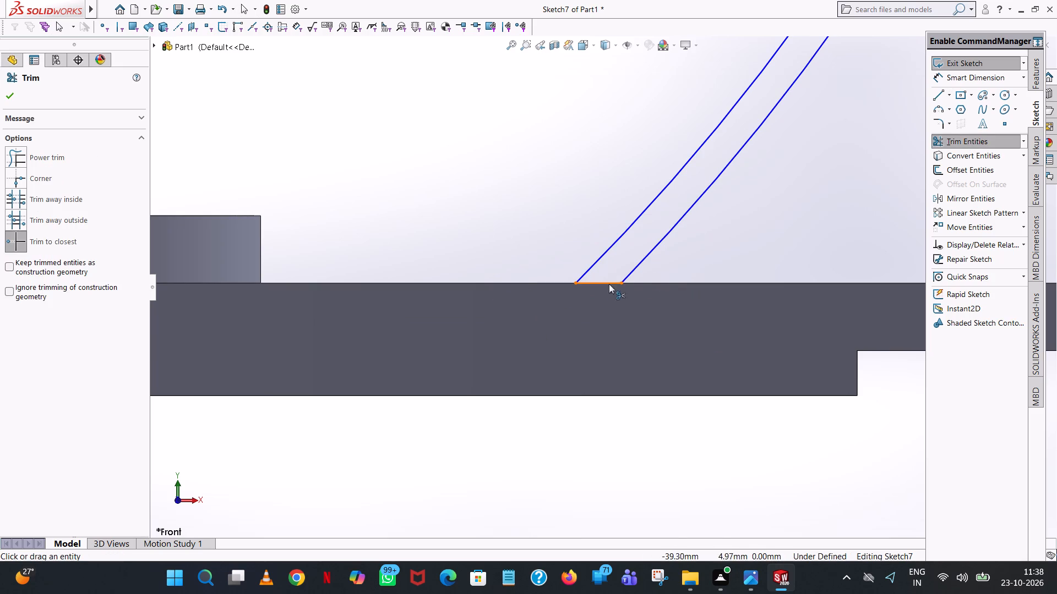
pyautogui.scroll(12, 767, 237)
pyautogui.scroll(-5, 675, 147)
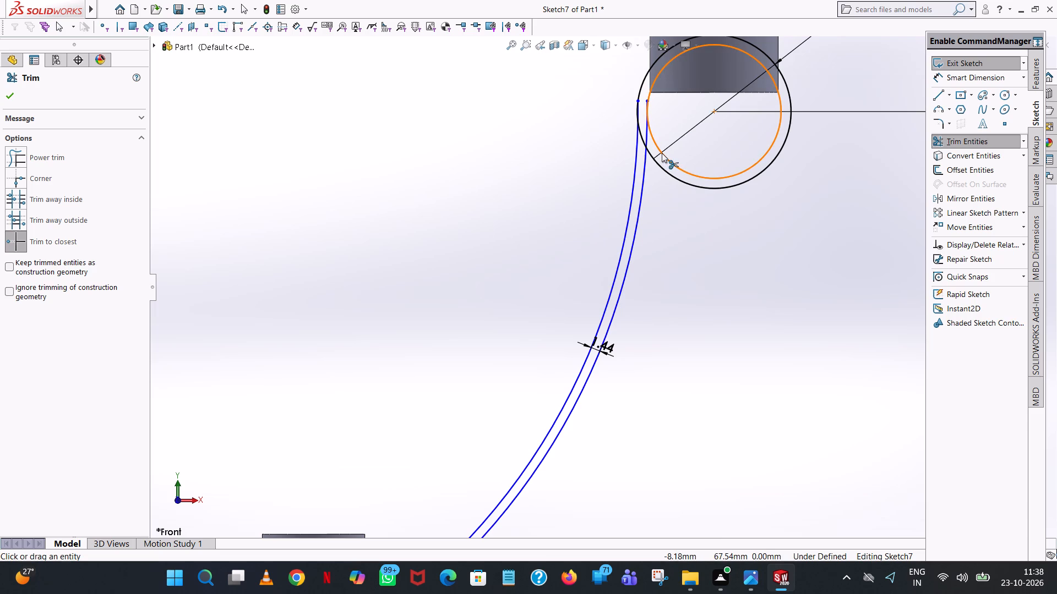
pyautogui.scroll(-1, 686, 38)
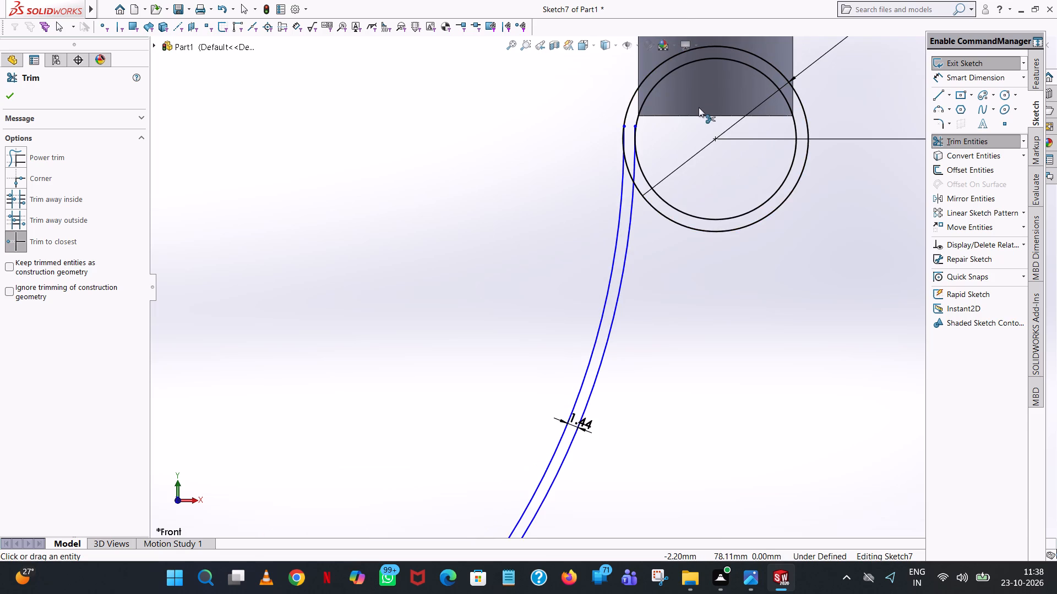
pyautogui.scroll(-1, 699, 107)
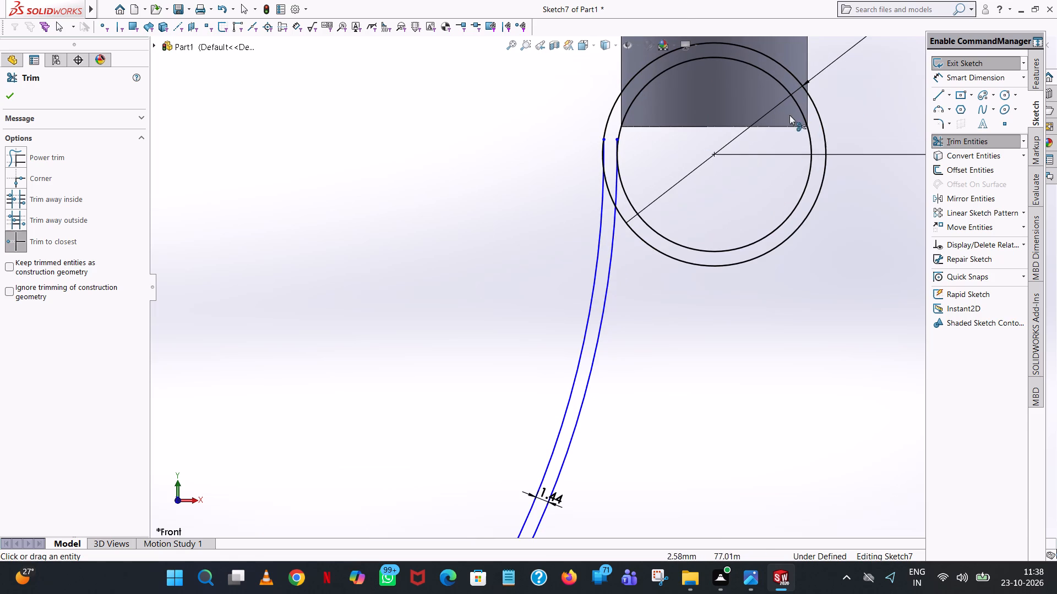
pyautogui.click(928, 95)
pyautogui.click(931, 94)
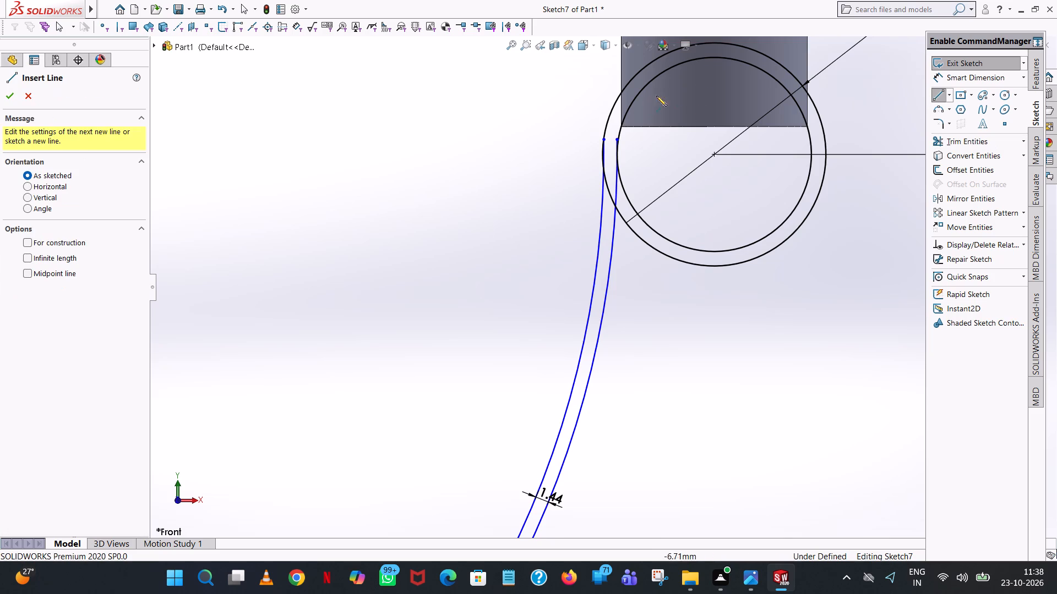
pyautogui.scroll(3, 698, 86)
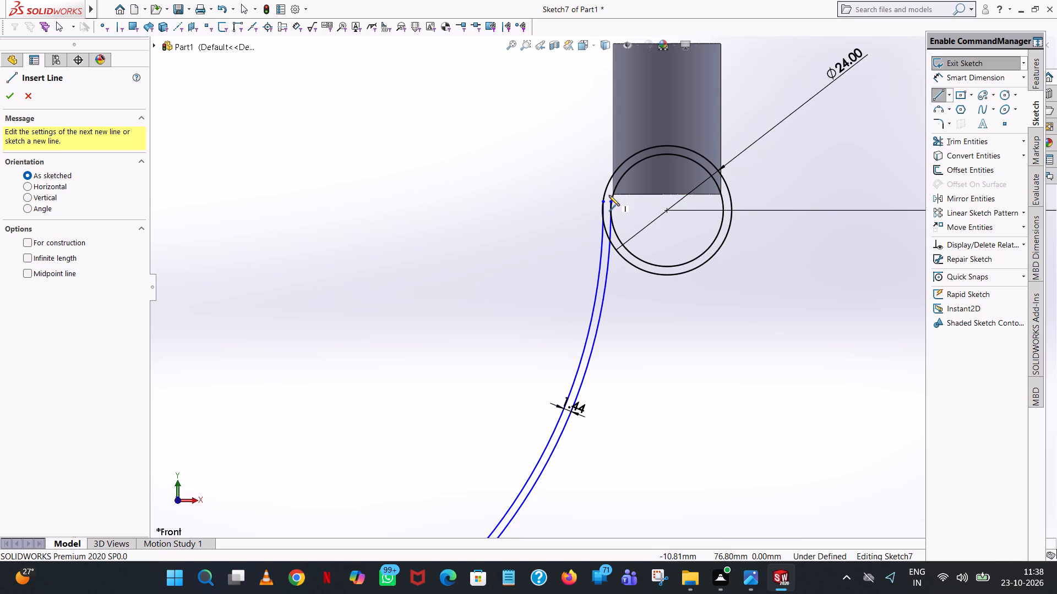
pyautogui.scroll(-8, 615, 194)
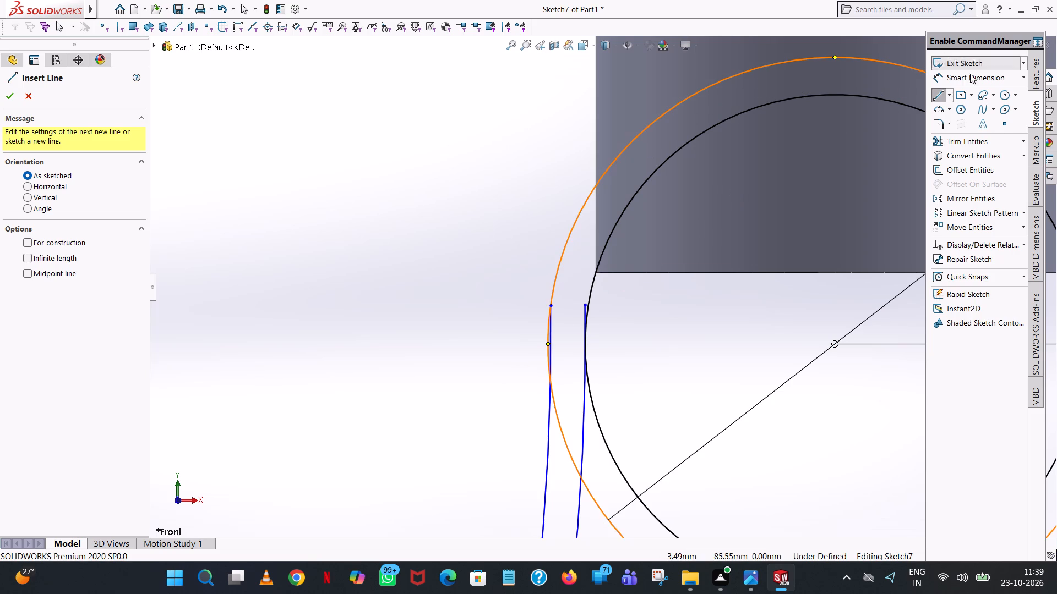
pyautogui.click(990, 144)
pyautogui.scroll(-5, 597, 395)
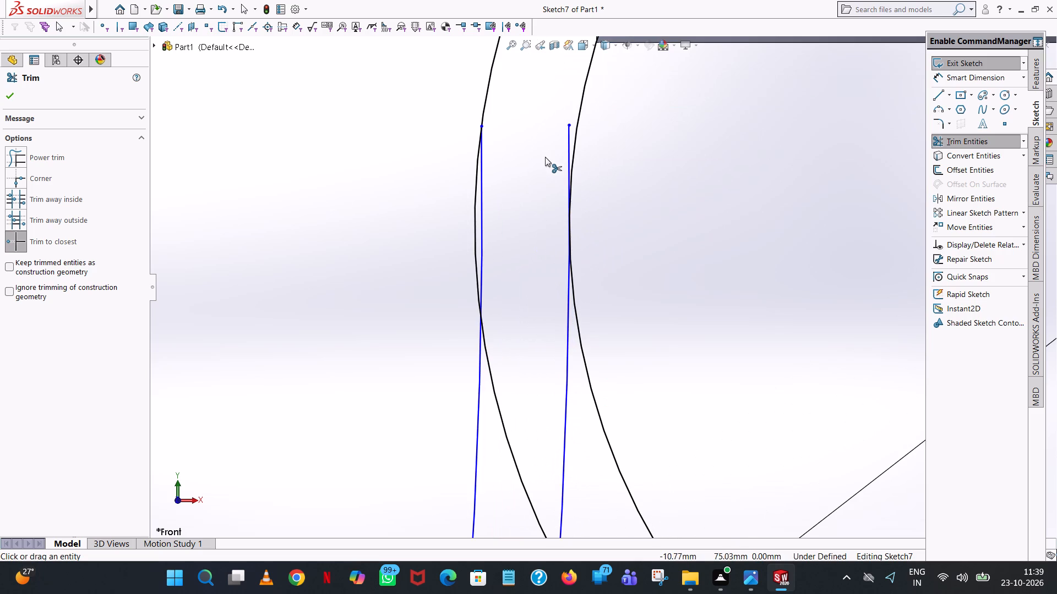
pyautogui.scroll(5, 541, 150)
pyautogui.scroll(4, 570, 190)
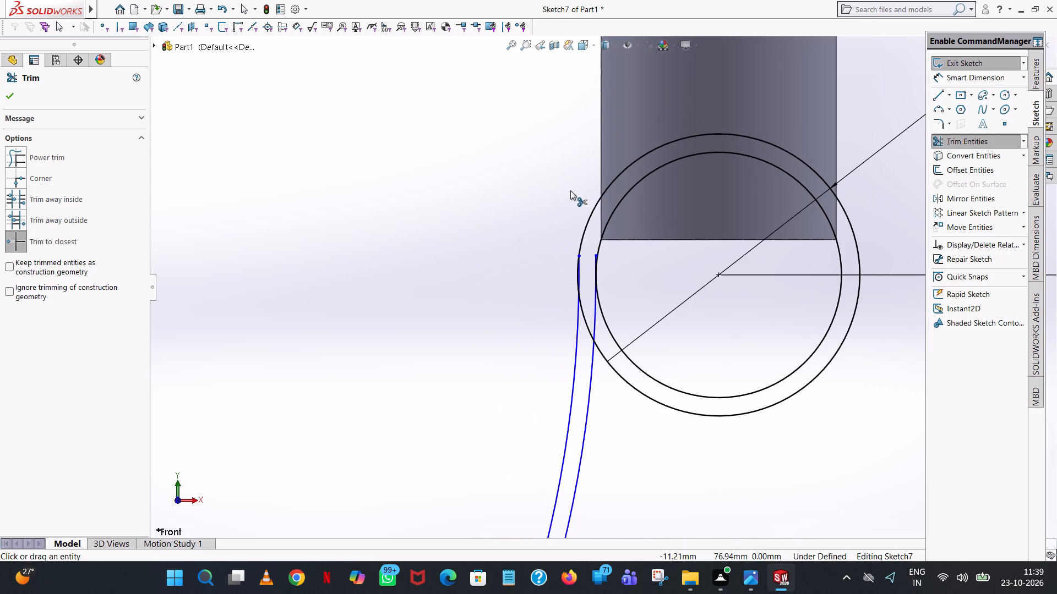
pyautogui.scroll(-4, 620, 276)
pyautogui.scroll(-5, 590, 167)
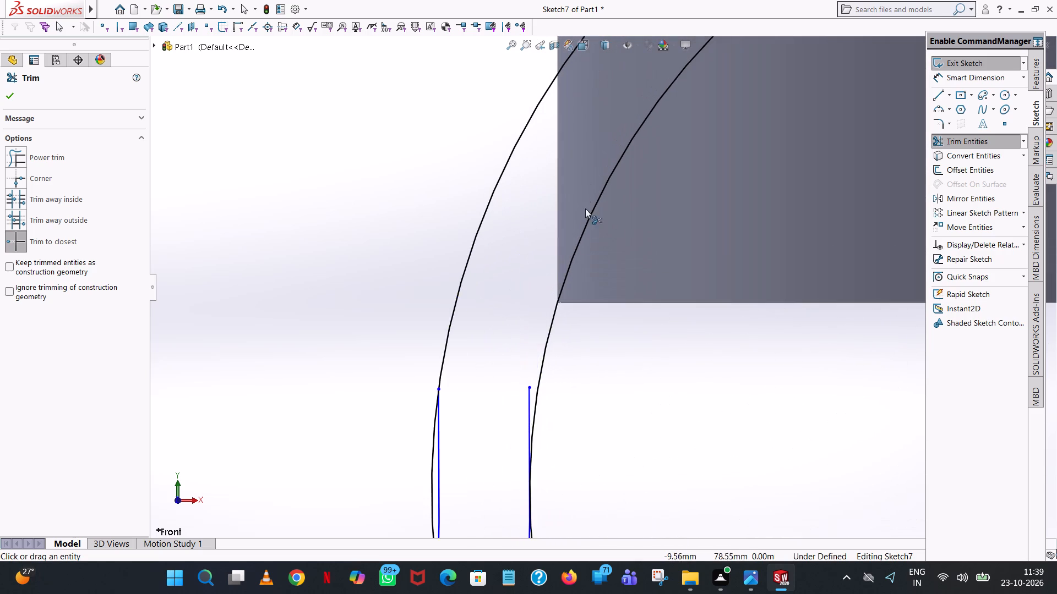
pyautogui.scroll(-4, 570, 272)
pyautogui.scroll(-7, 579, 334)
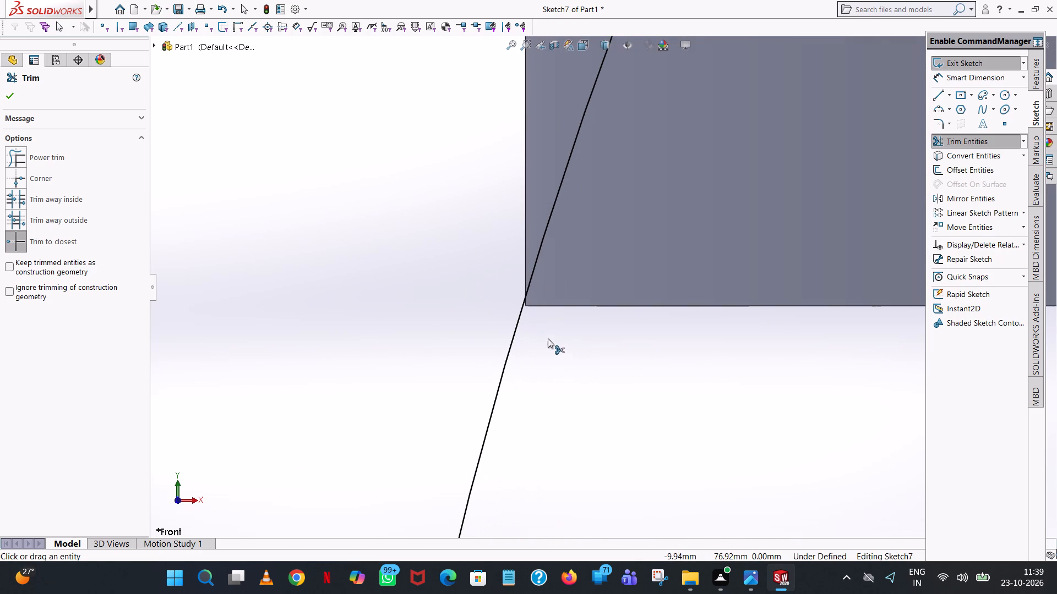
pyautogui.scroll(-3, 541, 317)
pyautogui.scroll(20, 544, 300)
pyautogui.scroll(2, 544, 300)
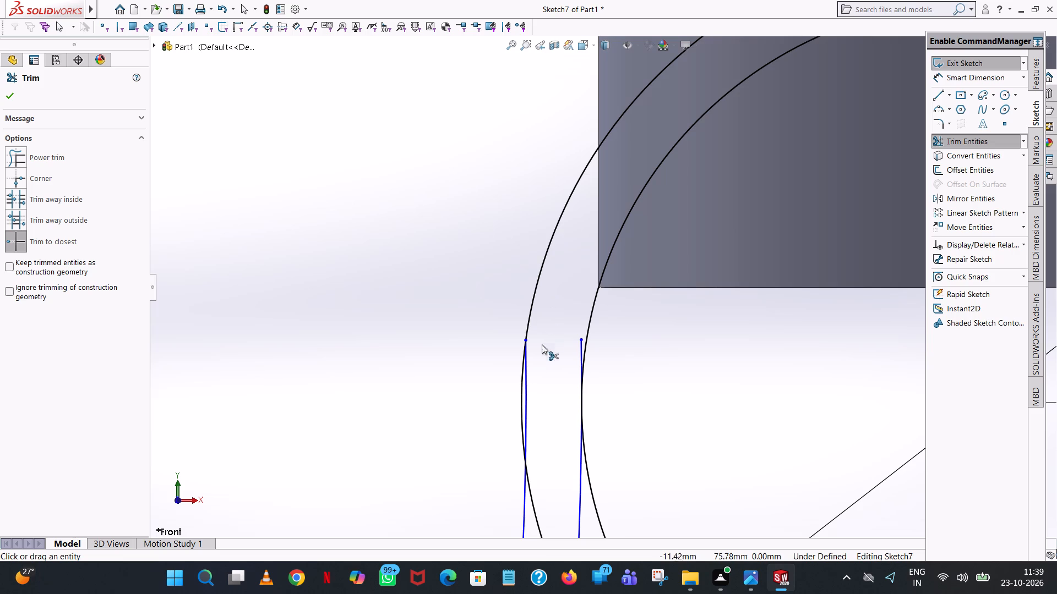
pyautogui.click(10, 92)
# Move the outer support arc's upper endpoint along the outer circle to about X -11.86, Y 75.84 mm.
pyautogui.scroll(8, 298, 246)
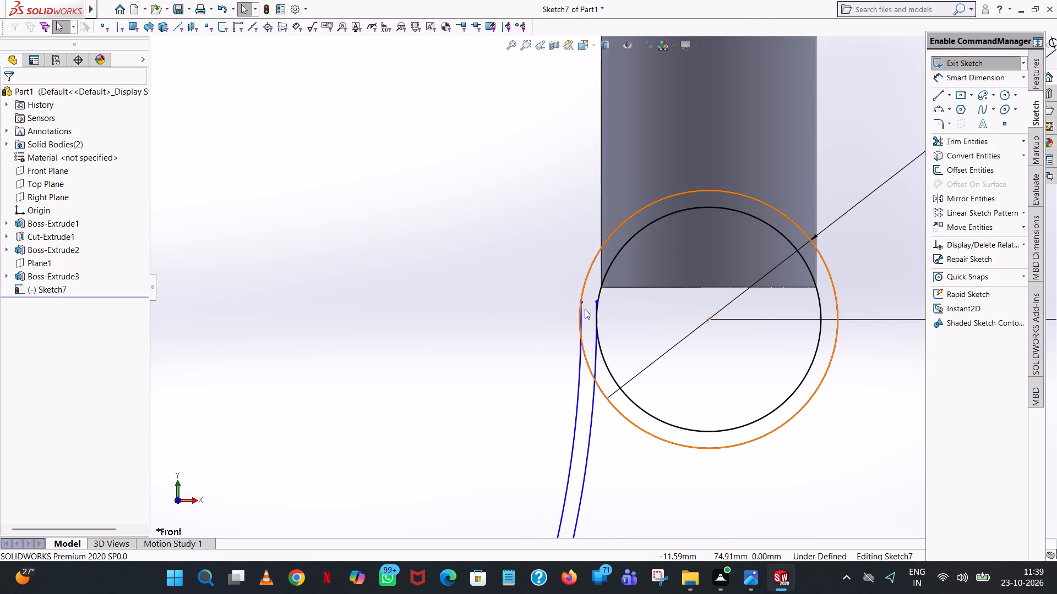
pyautogui.scroll(5, 585, 309)
pyautogui.scroll(-7, 608, 297)
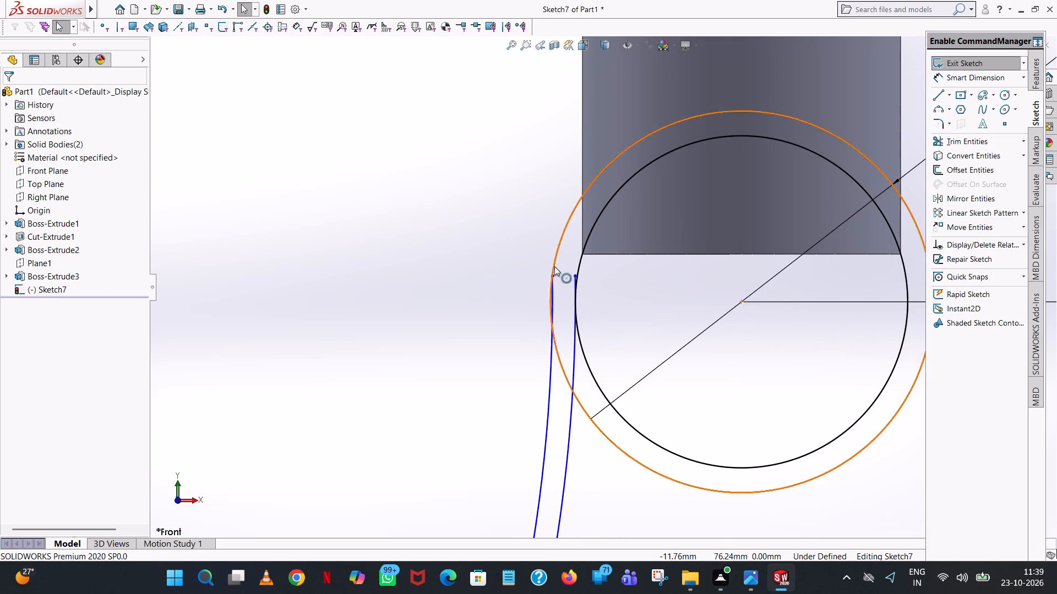
pyautogui.scroll(-10, 560, 298)
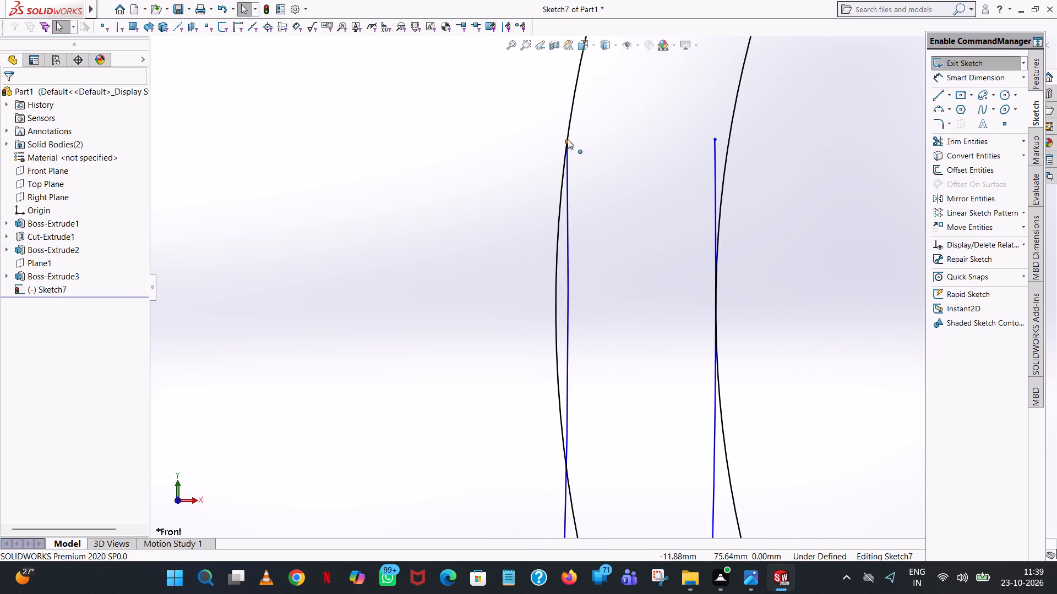
pyautogui.scroll(10, 576, 142)
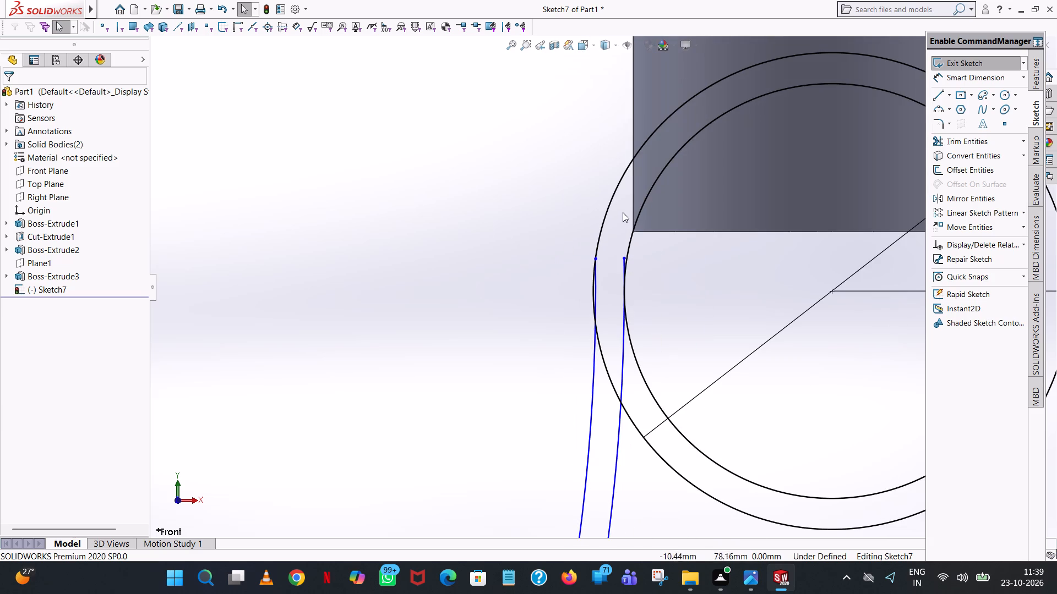
pyautogui.moveTo(596, 260); pyautogui.dragTo(589, 274)
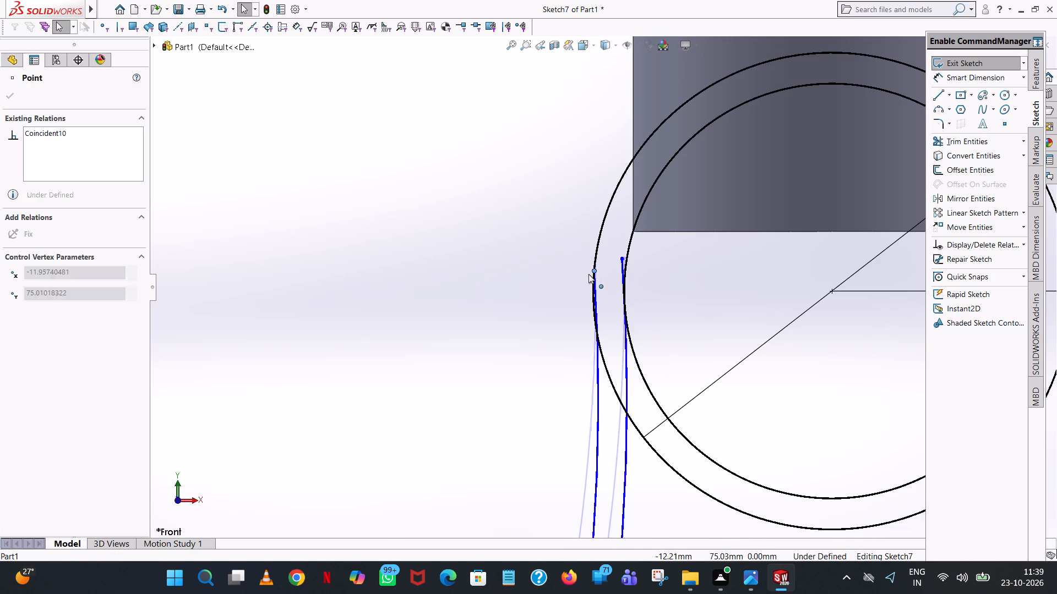
pyautogui.moveTo(589, 274); pyautogui.dragTo(633, 262)
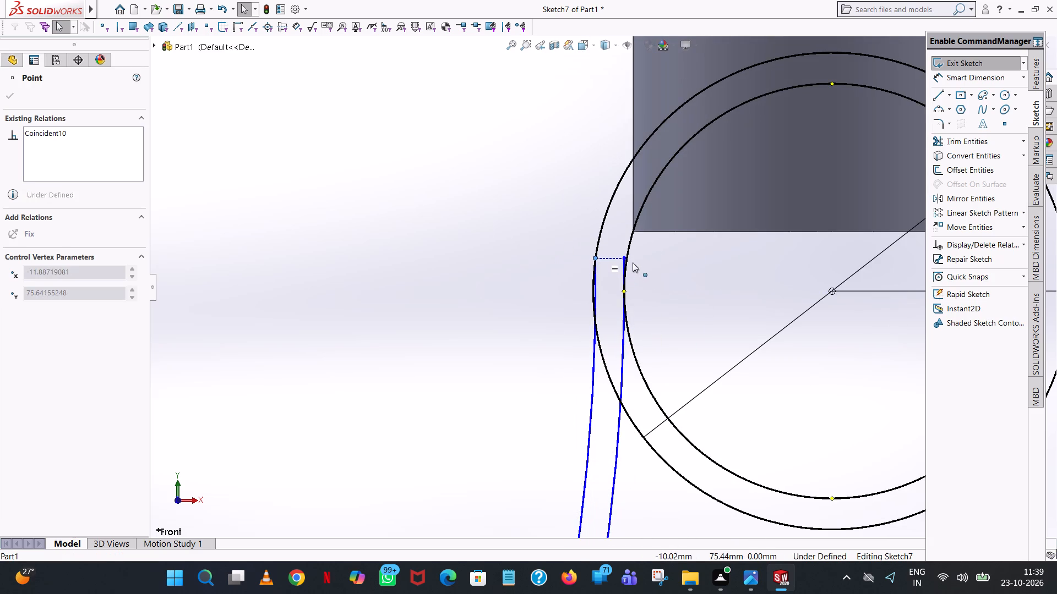
pyautogui.moveTo(633, 262); pyautogui.dragTo(644, 262)
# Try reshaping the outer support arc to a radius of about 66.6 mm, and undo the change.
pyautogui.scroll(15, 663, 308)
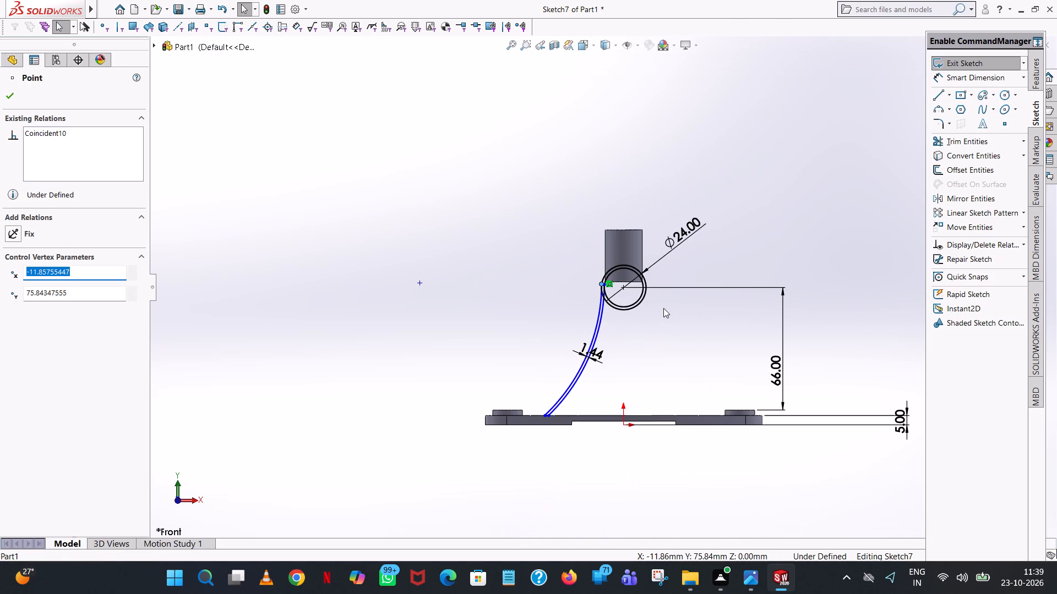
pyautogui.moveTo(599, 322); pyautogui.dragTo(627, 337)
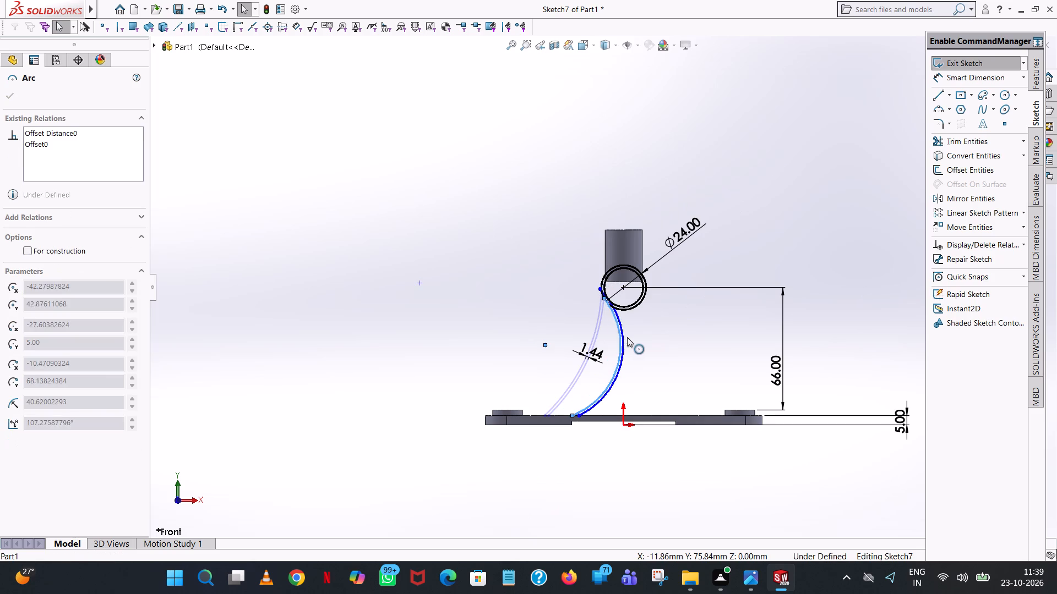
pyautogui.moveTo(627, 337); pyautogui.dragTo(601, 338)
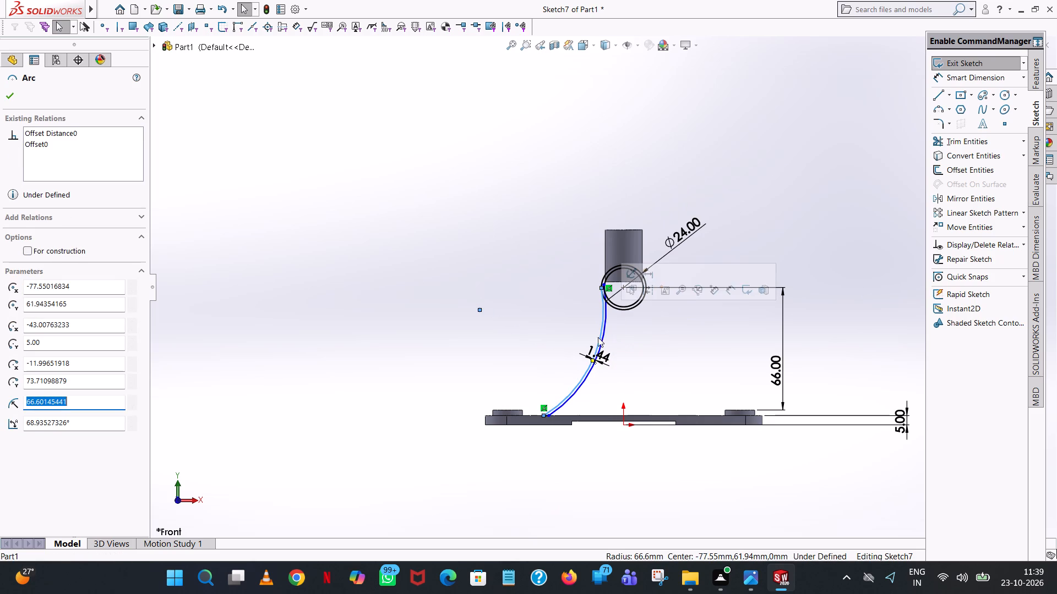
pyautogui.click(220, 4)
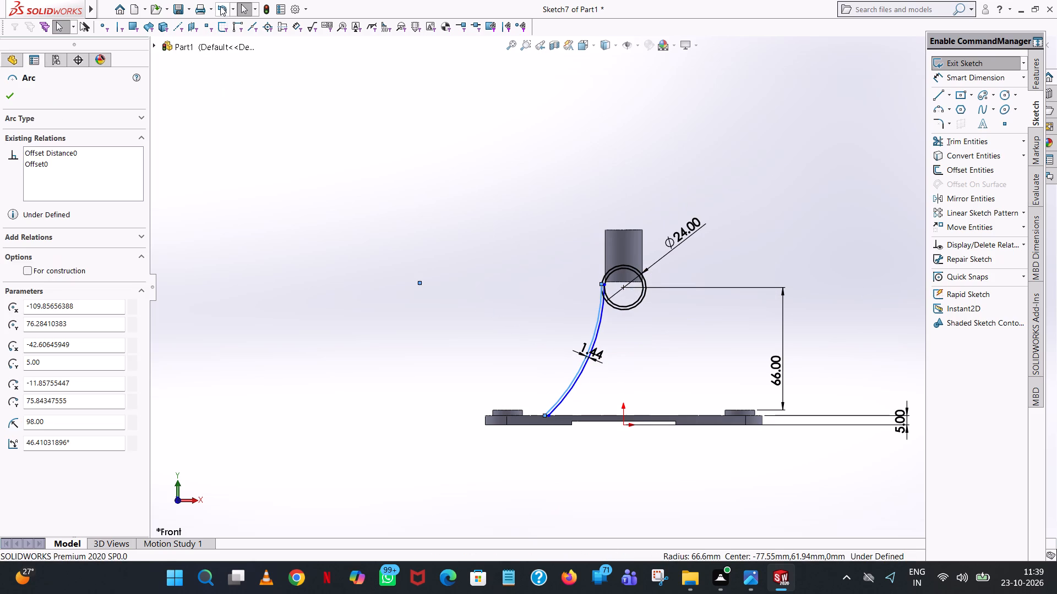
# Check the relations and parameters of the two support arcs.
pyautogui.click(581, 366)
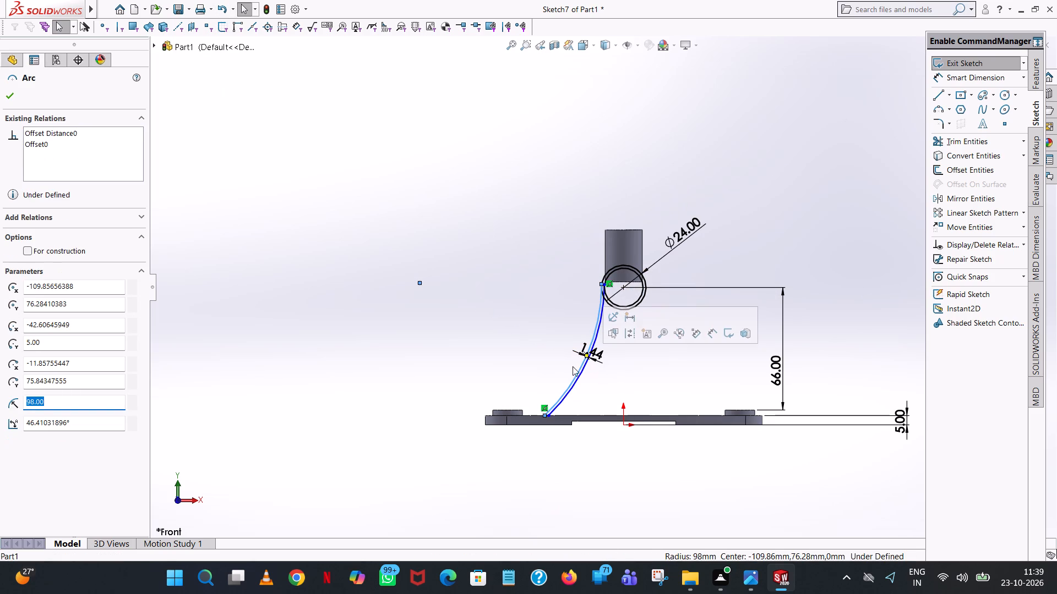
pyautogui.click(477, 342)
pyautogui.click(577, 380)
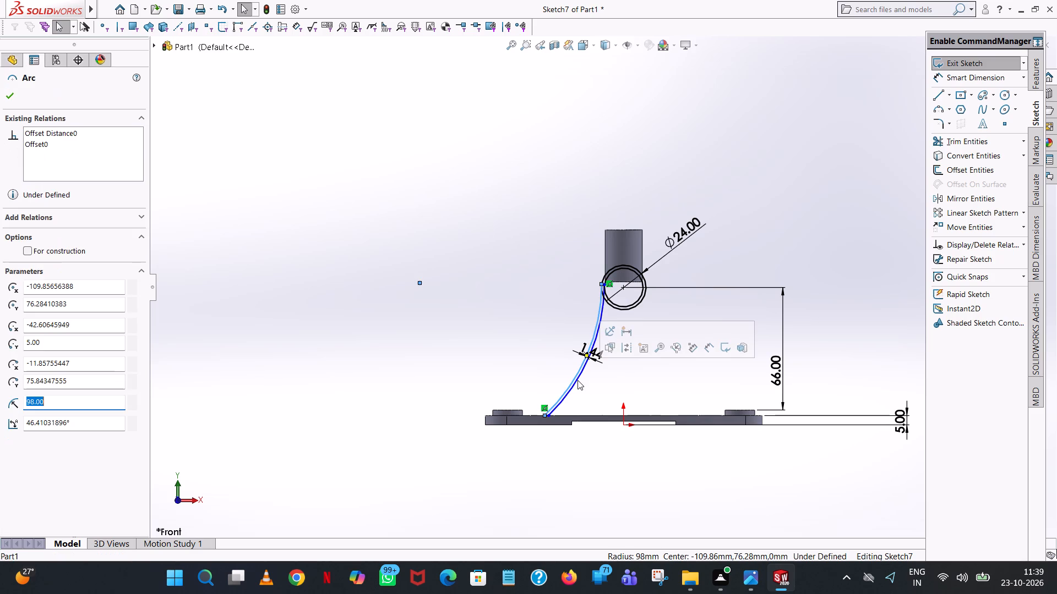
pyautogui.scroll(-6, 577, 380)
pyautogui.click(663, 326)
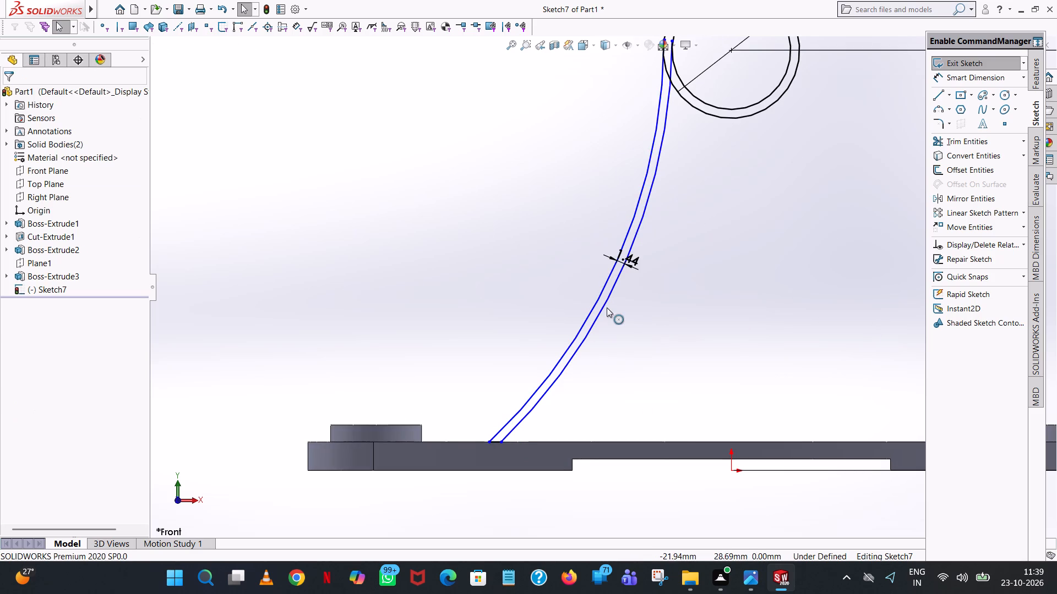
pyautogui.click(605, 306)
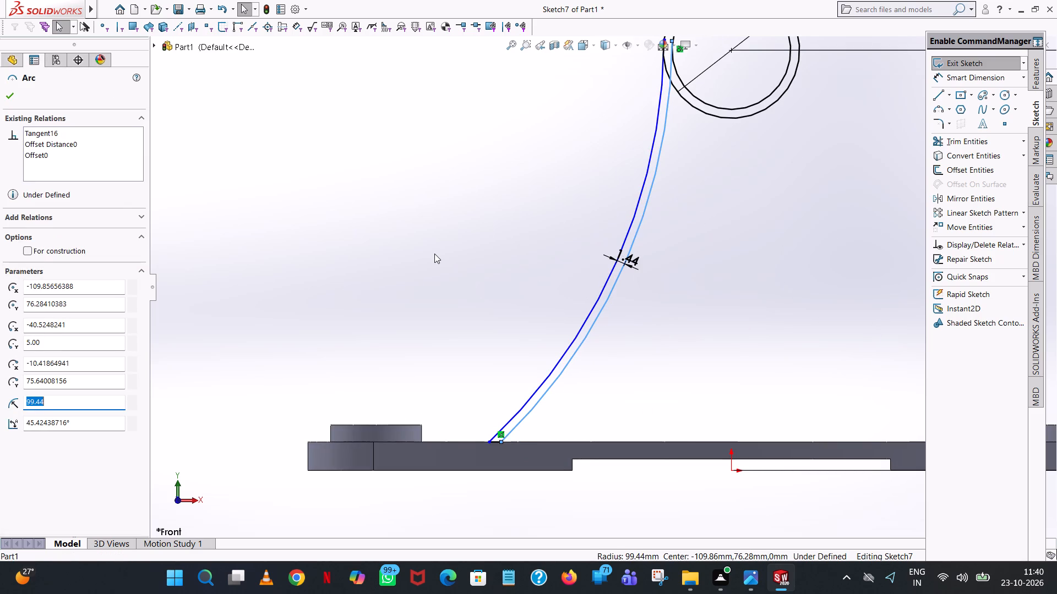
pyautogui.click(434, 253)
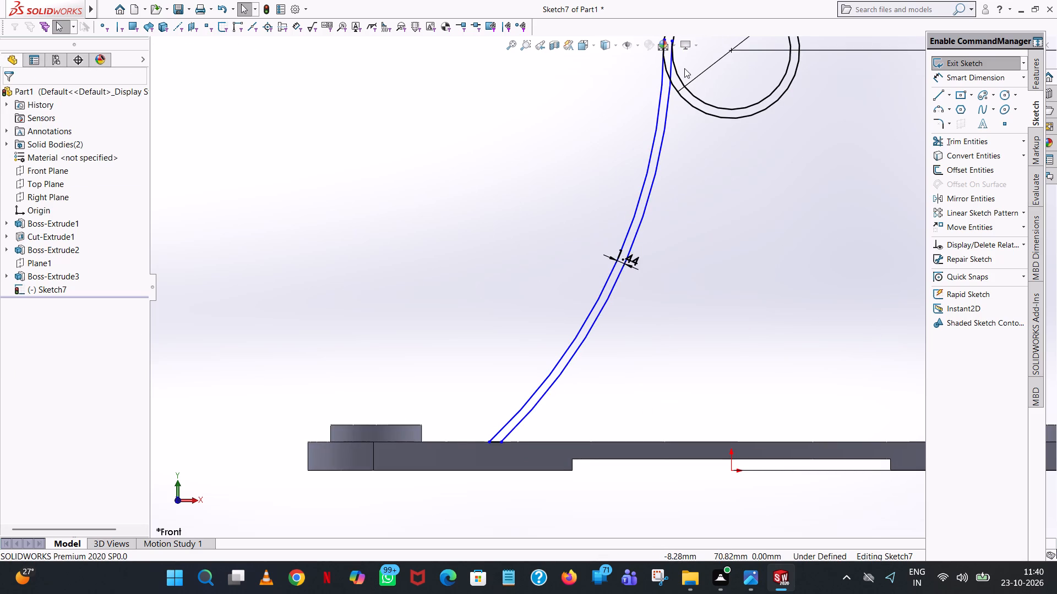
# Trim the offset arc's end above its tangency with the inner circle, and the outer circle's portions beside and between the two support arcs.
pyautogui.scroll(1, 684, 68)
pyautogui.scroll(1, 660, 106)
pyautogui.scroll(-7, 665, 113)
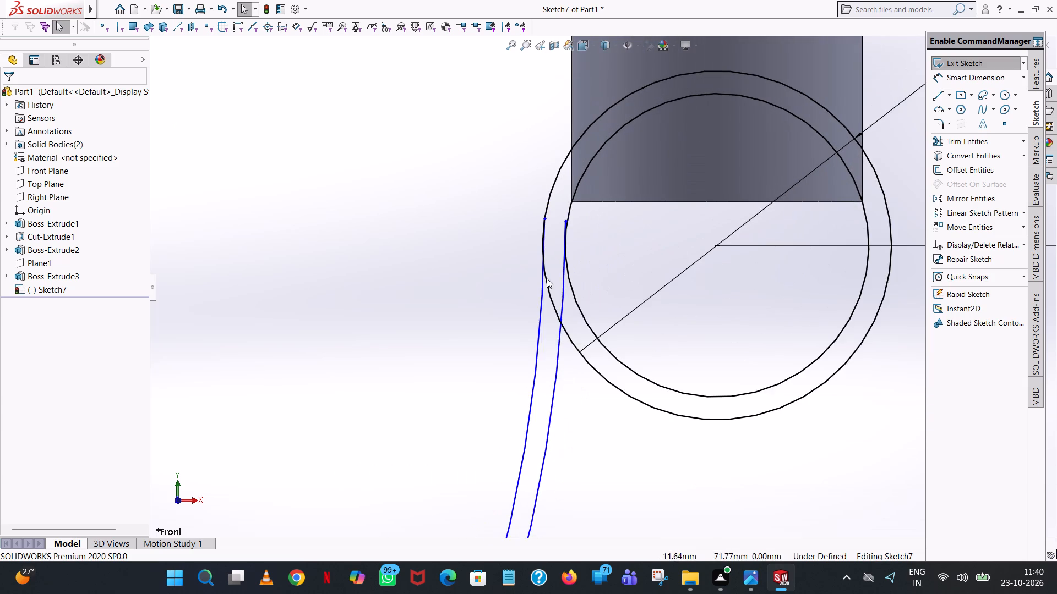
pyautogui.scroll(-4, 547, 278)
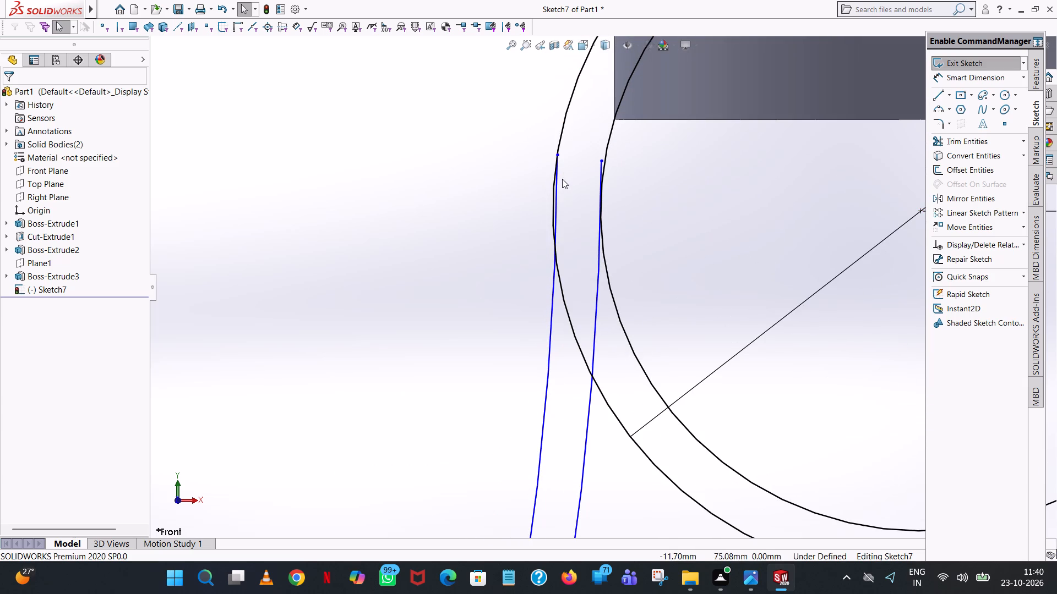
pyautogui.scroll(-3, 606, 179)
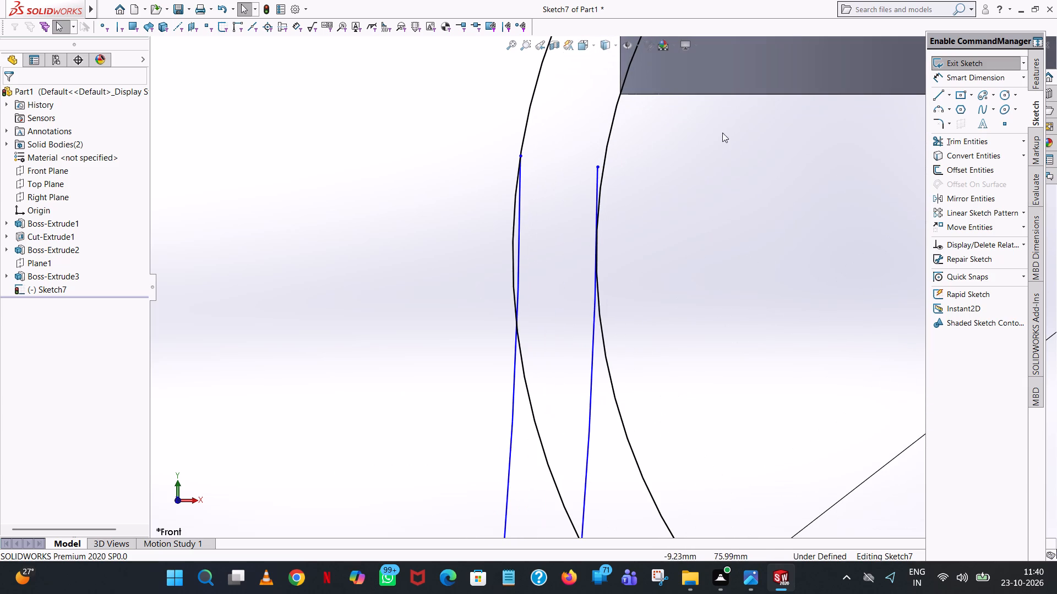
pyautogui.click(942, 136)
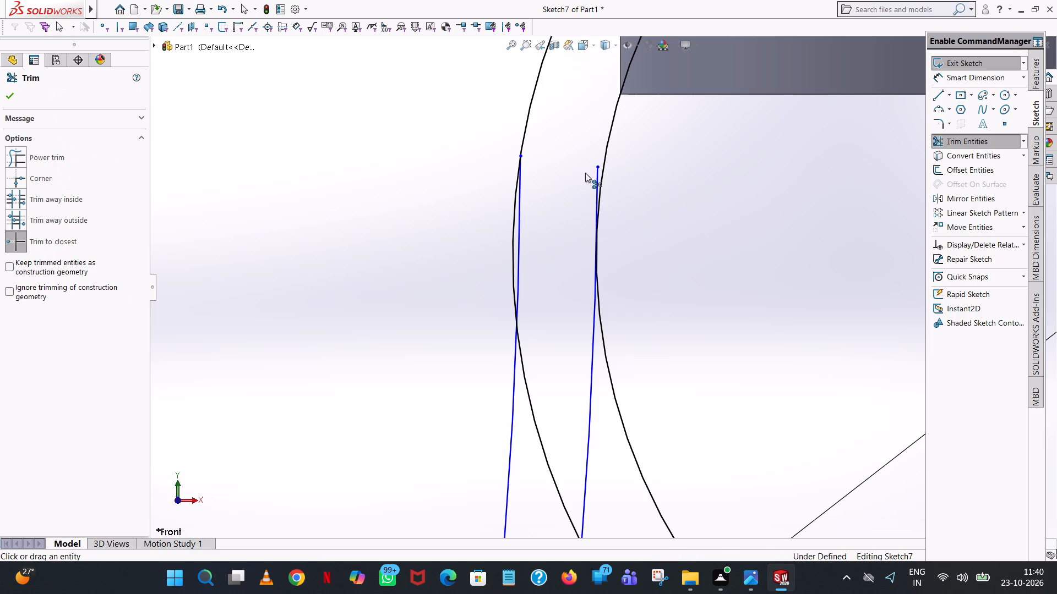
pyautogui.click(595, 170)
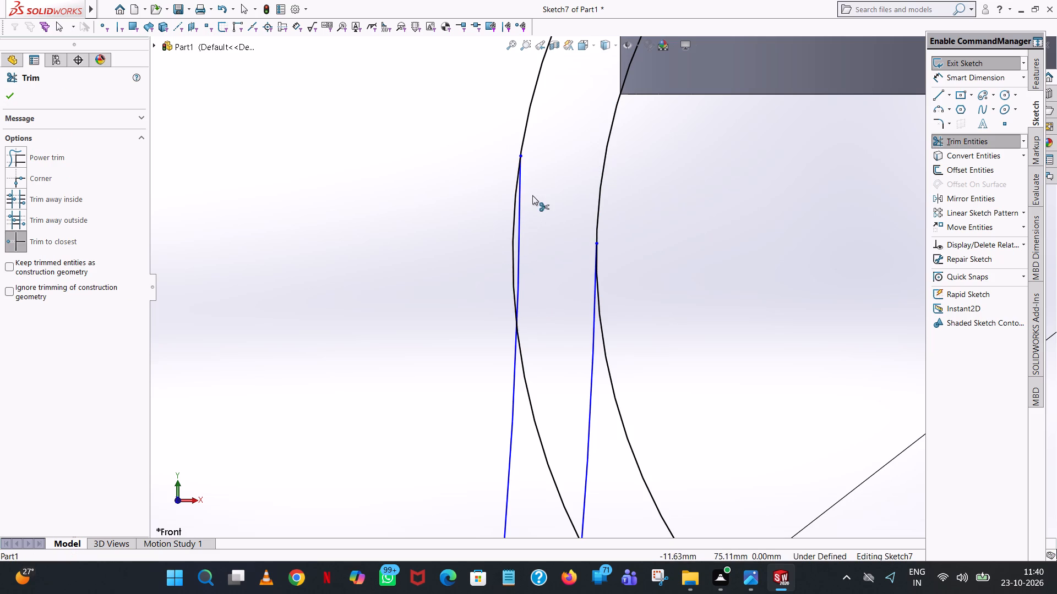
pyautogui.click(514, 229)
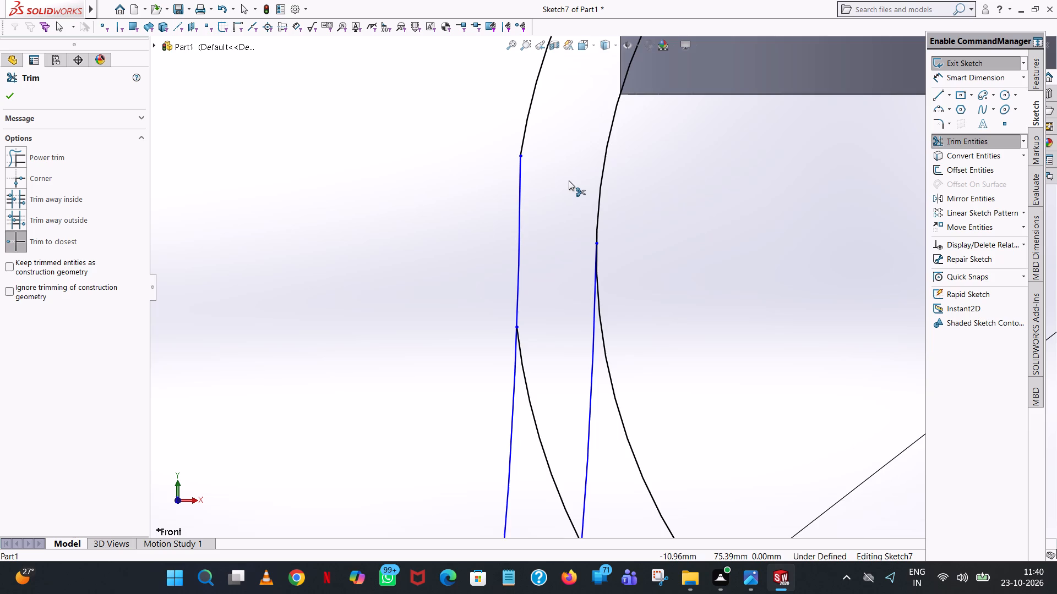
pyautogui.scroll(5, 569, 180)
pyautogui.click(575, 340)
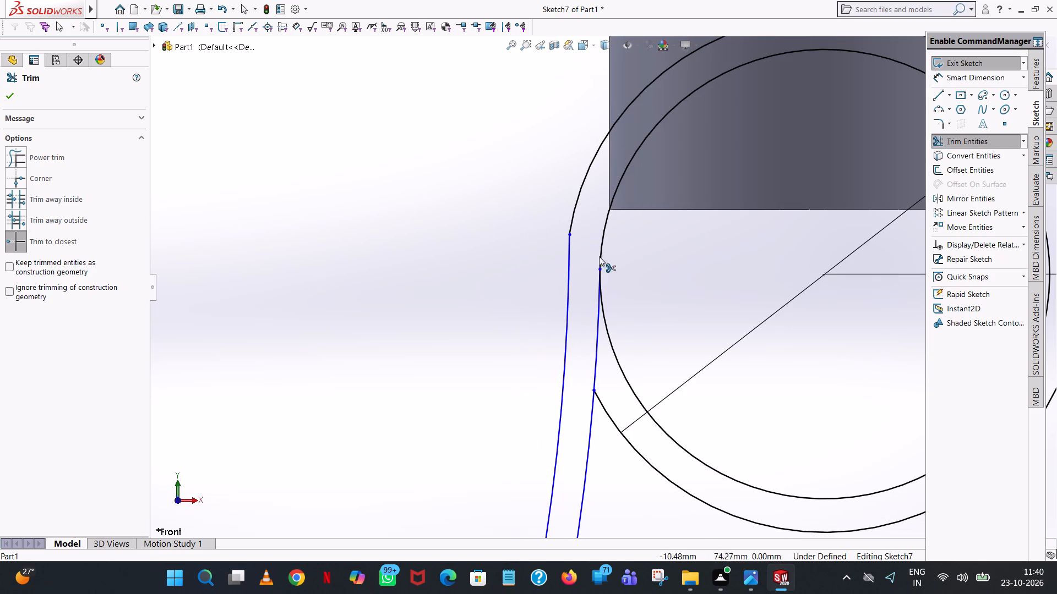
# Sketch a horizontal line about 3 mm long inward from the cylinder's lower corner, and a vertical line about 7 mm up past both circles.
pyautogui.scroll(2, 723, 164)
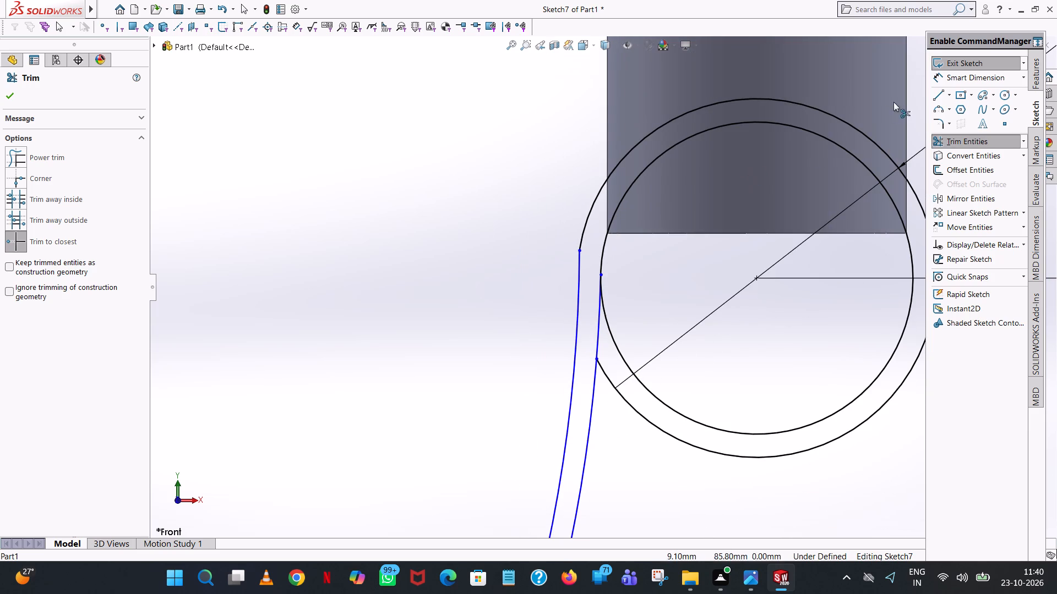
pyautogui.click(940, 96)
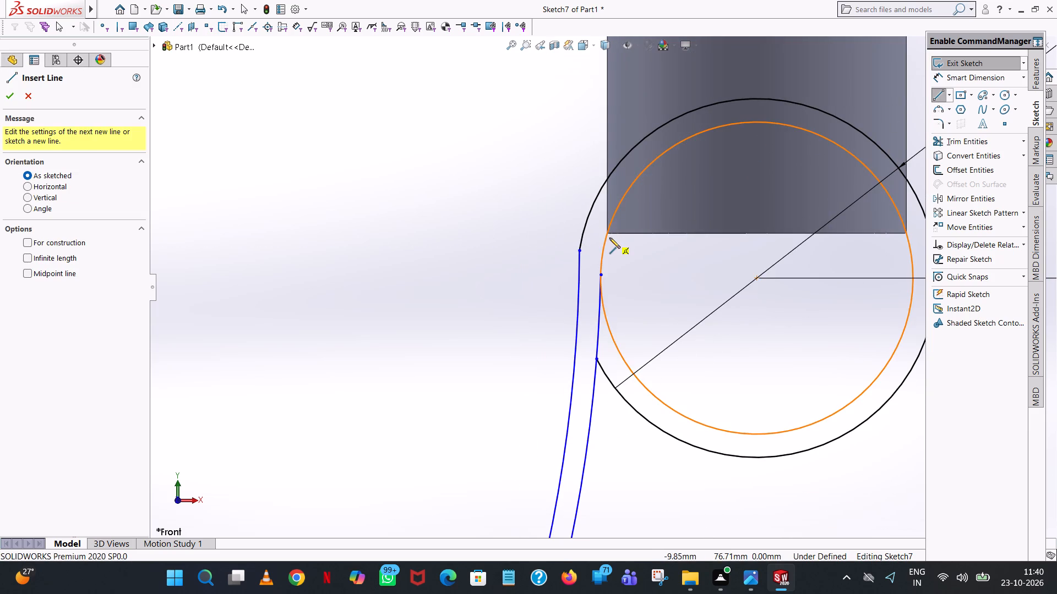
pyautogui.scroll(-14, 609, 238)
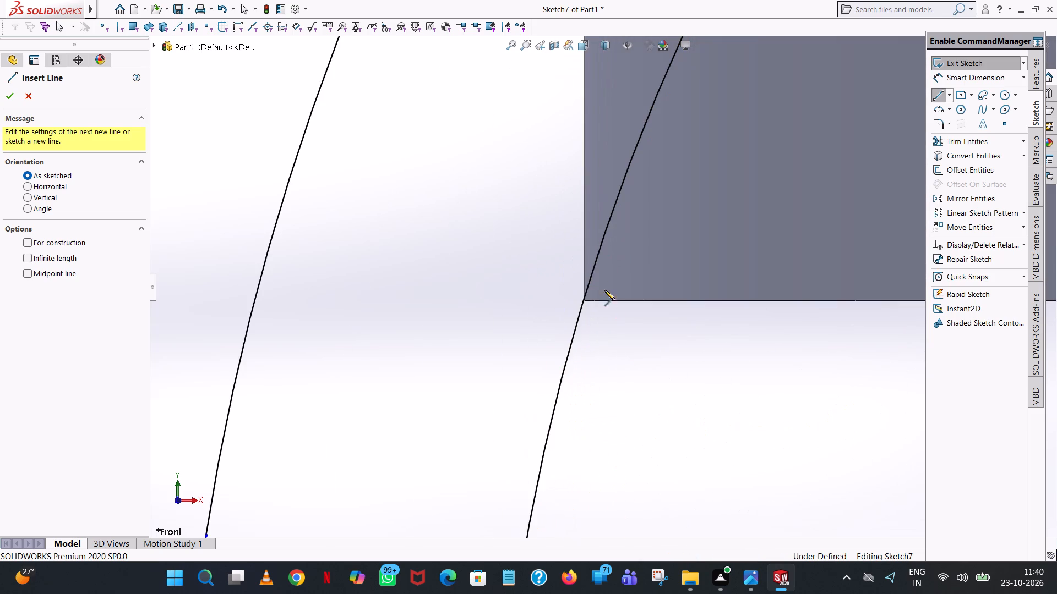
pyautogui.scroll(-10, 584, 302)
pyautogui.scroll(-7, 649, 265)
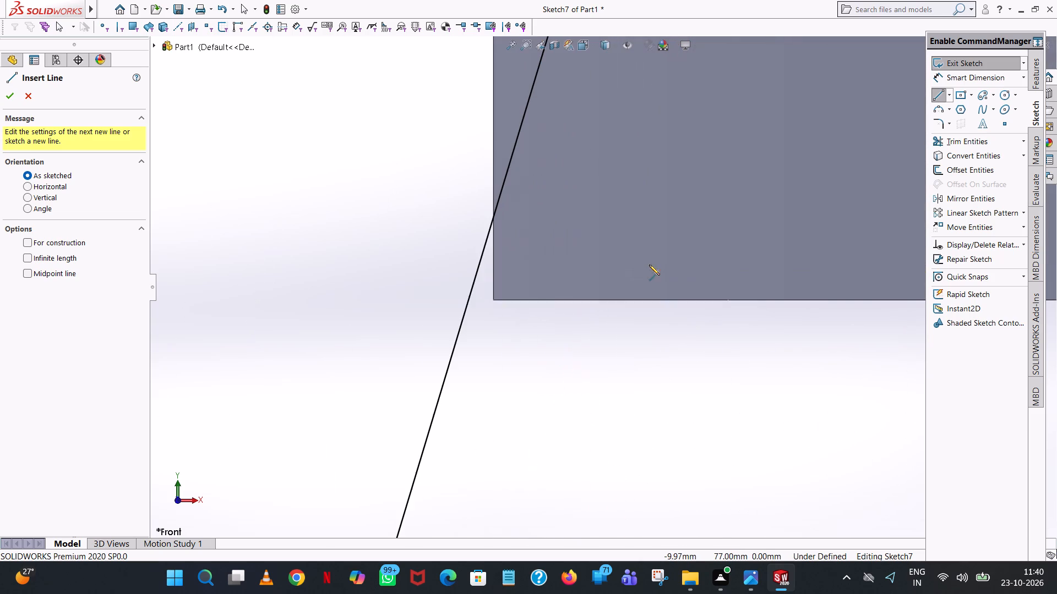
pyautogui.click(493, 300)
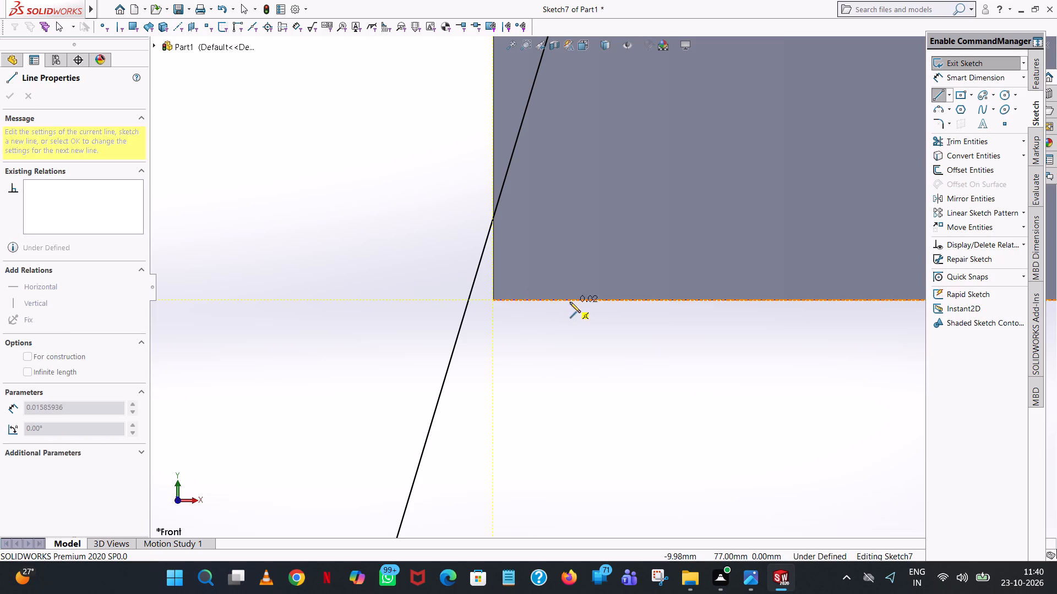
pyautogui.scroll(7, 571, 302)
pyautogui.scroll(17, 699, 274)
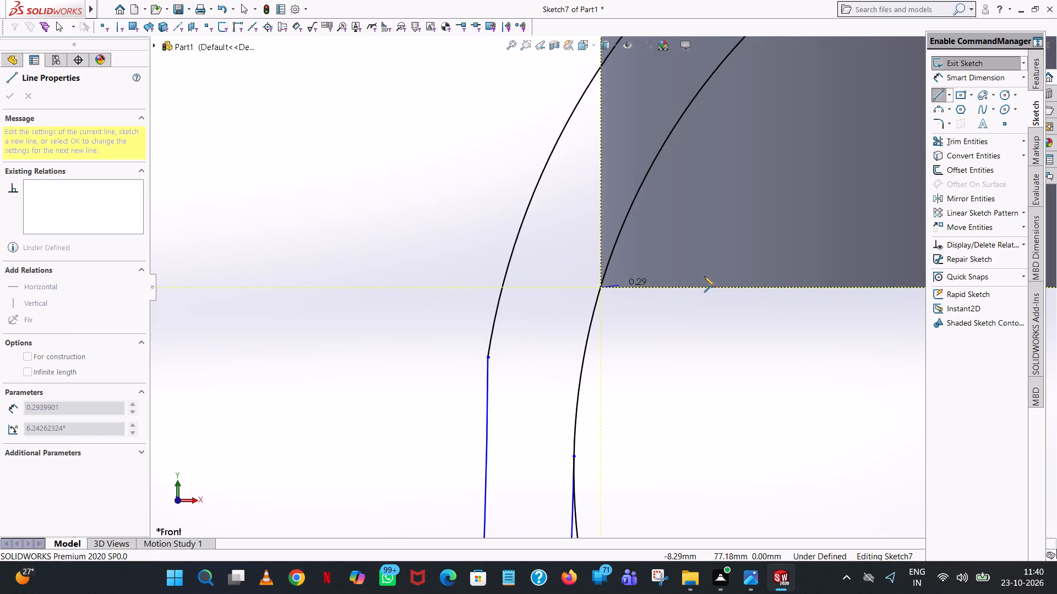
pyautogui.scroll(4, 704, 276)
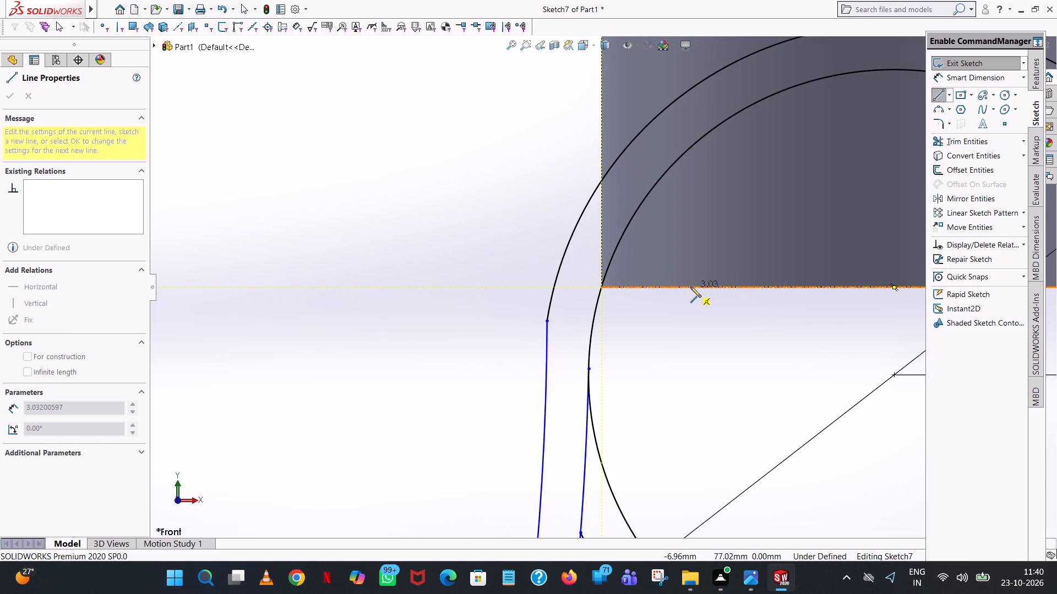
pyautogui.click(690, 286)
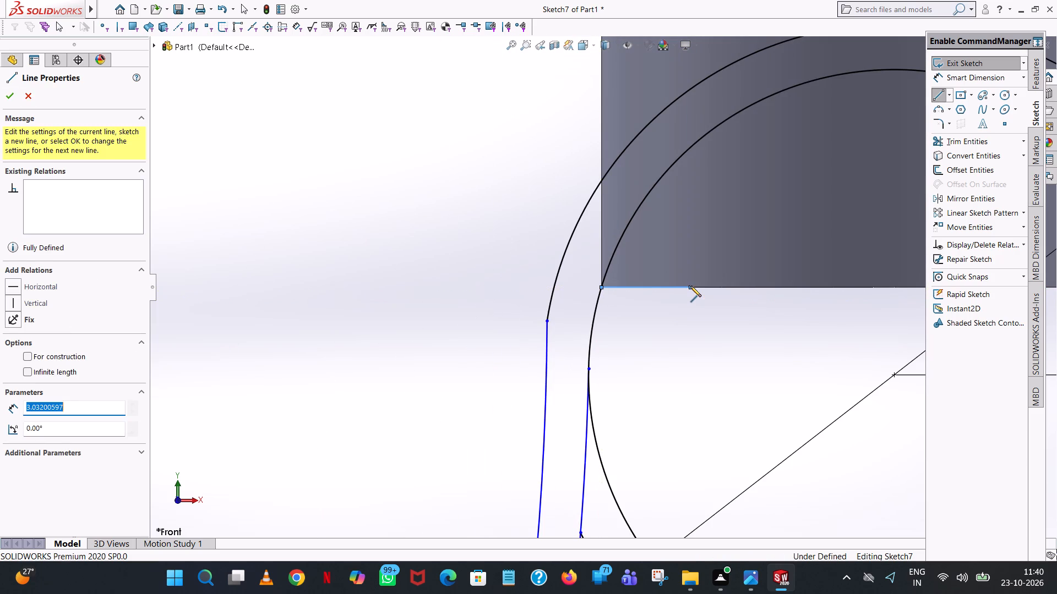
pyautogui.click(689, 81)
pyautogui.rightClick(689, 81)
pyautogui.click(712, 89)
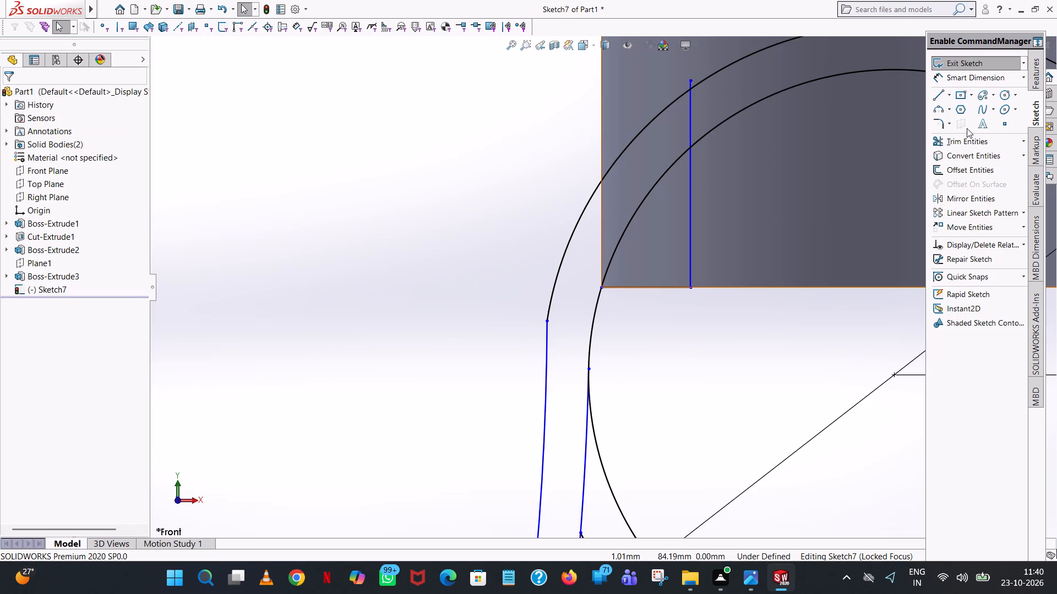
# Trim the vertical line to the span between the circles, and remove the horizontal construction aid and the circle portions outside the support profile.
pyautogui.click(967, 139)
pyautogui.click(693, 81)
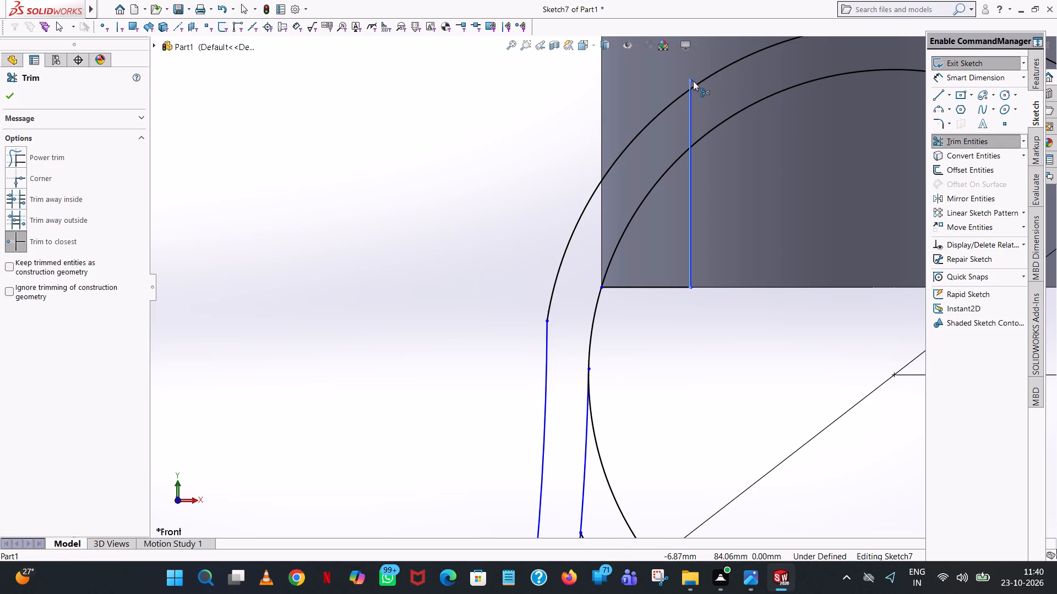
pyautogui.click(692, 211)
pyautogui.scroll(5, 735, 168)
pyautogui.click(734, 182)
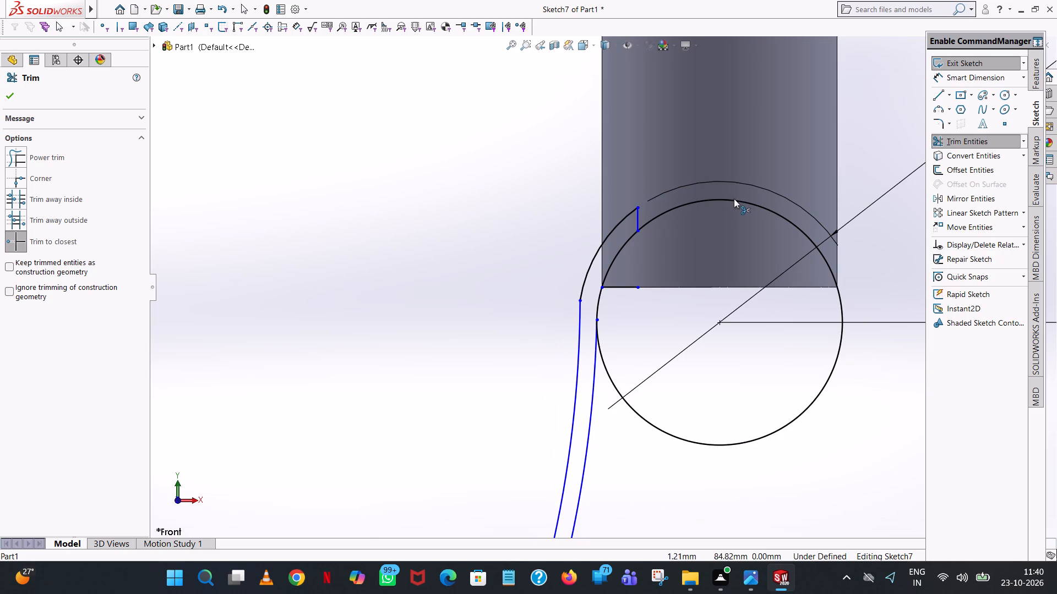
pyautogui.click(734, 204)
pyautogui.click(630, 285)
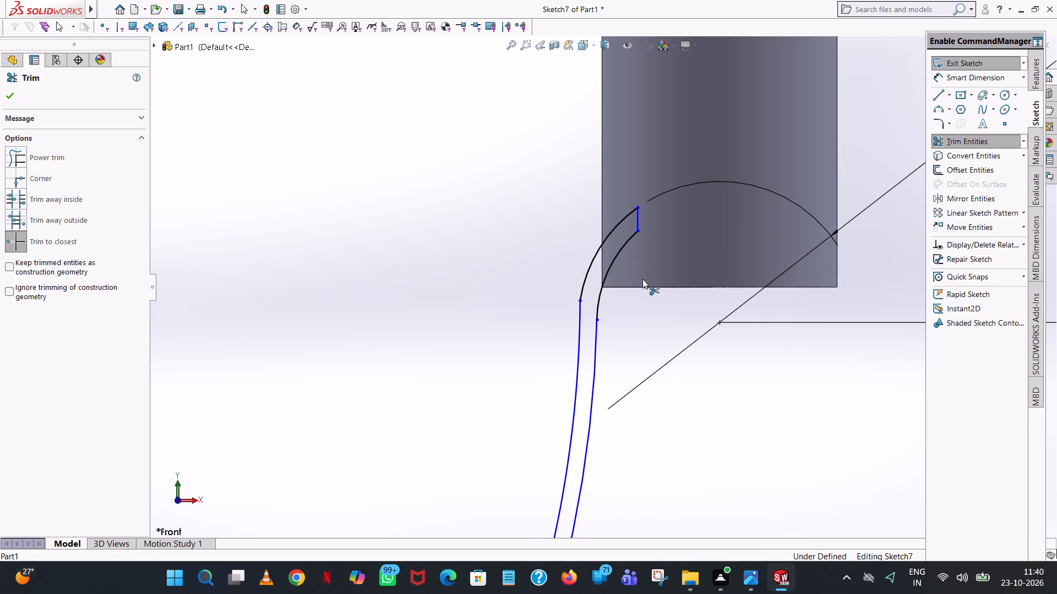
pyautogui.tripleClick(802, 205)
pyautogui.scroll(5, 691, 219)
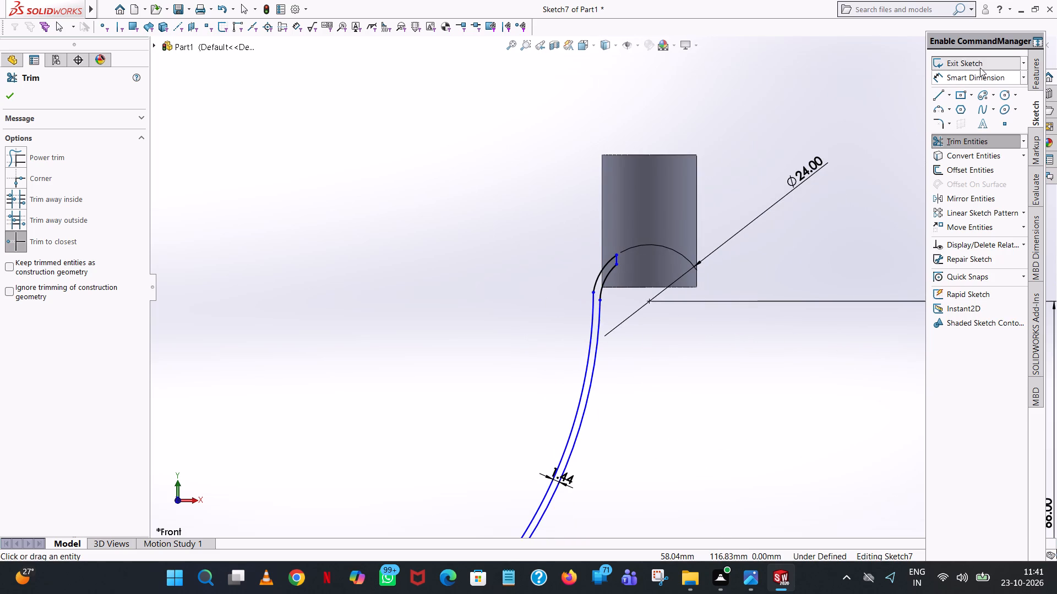
# Dimension the outer support arc's radius.
pyautogui.click(988, 76)
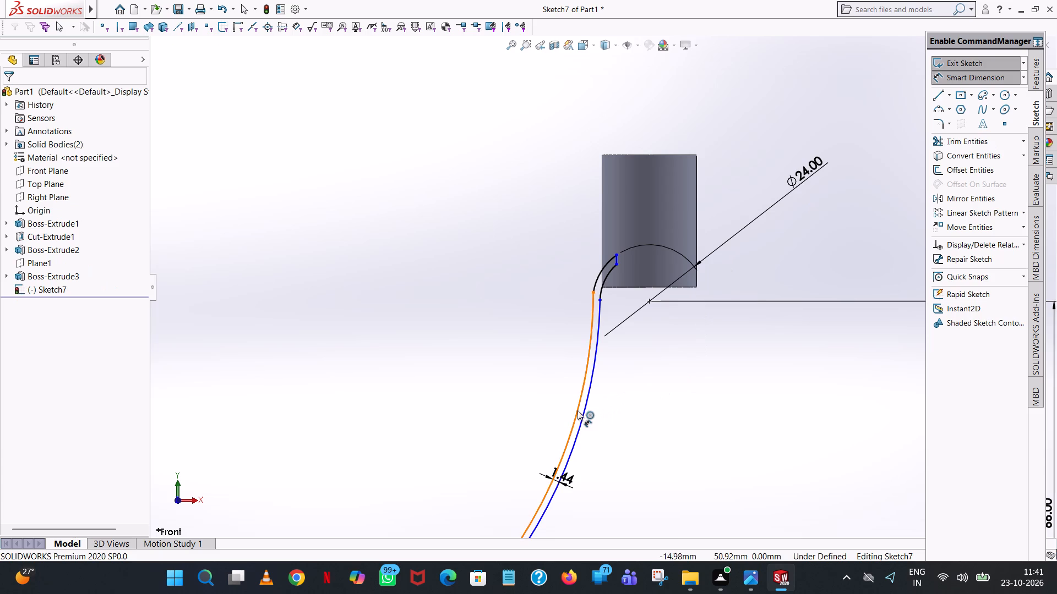
pyautogui.click(577, 410)
pyautogui.click(269, 317)
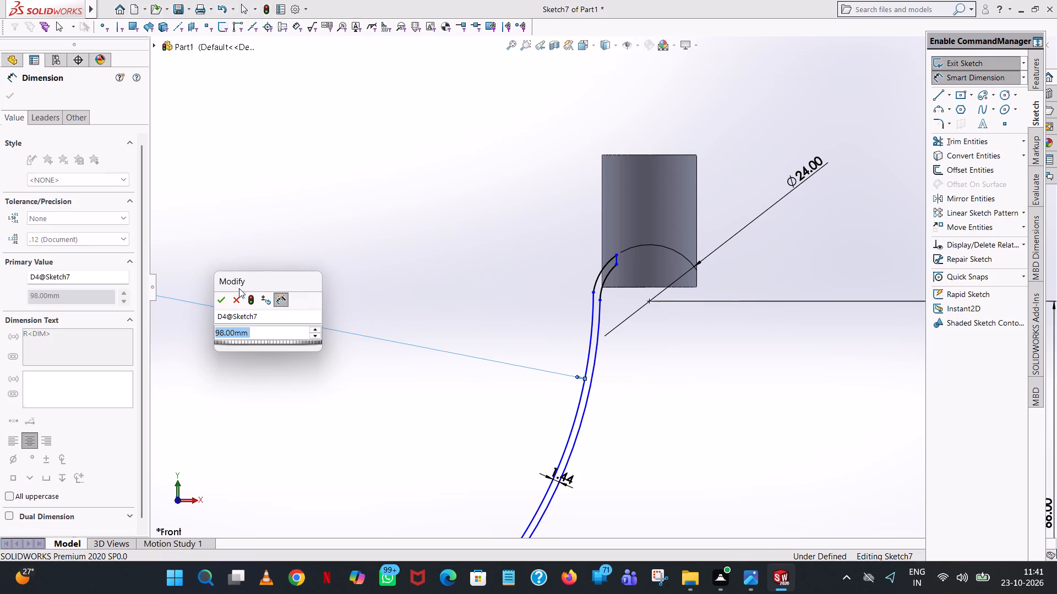
pyautogui.click(226, 300)
pyautogui.click(537, 135)
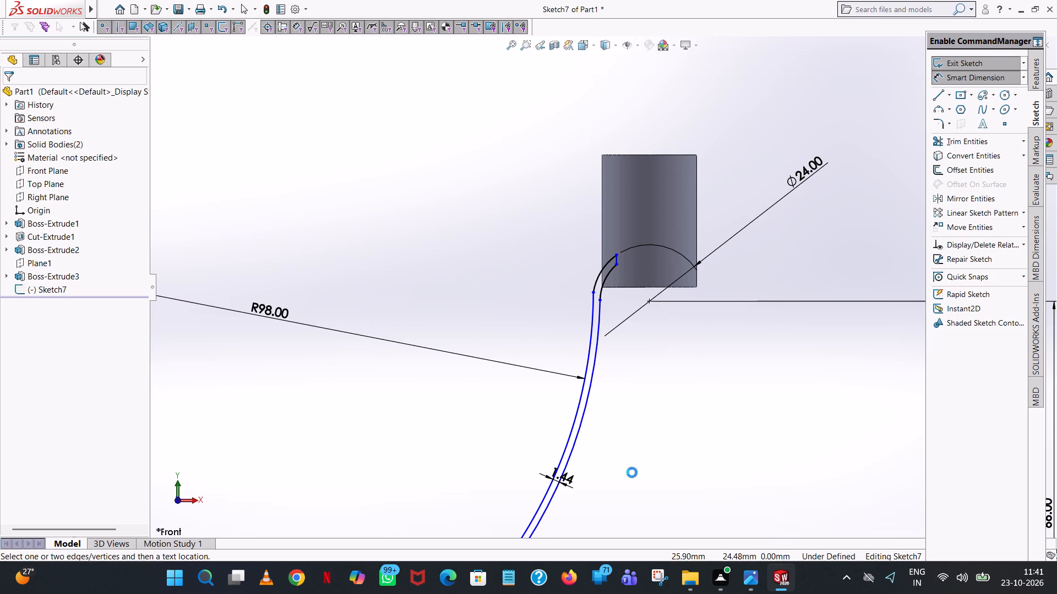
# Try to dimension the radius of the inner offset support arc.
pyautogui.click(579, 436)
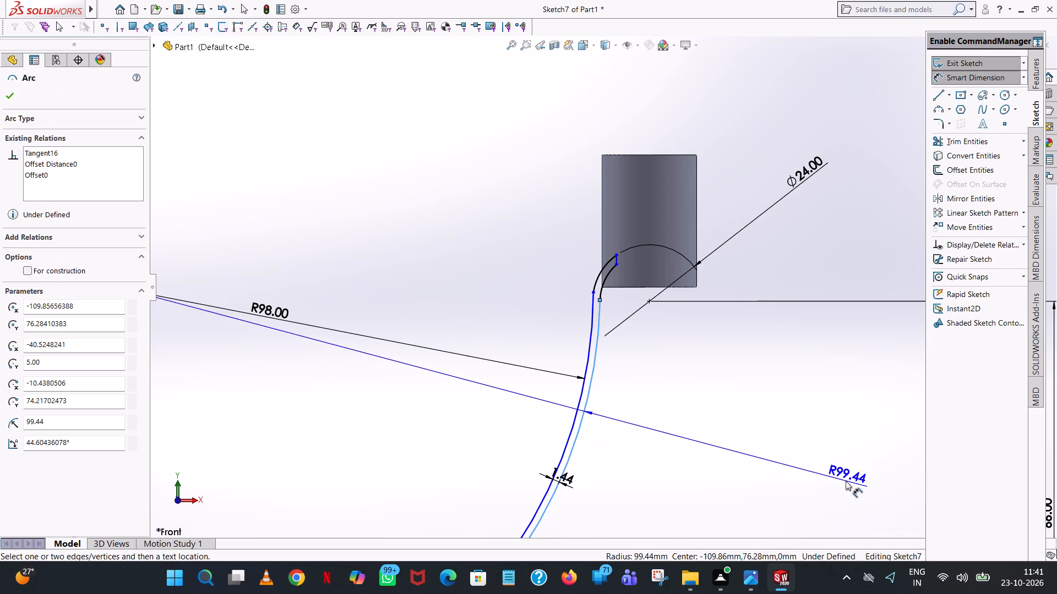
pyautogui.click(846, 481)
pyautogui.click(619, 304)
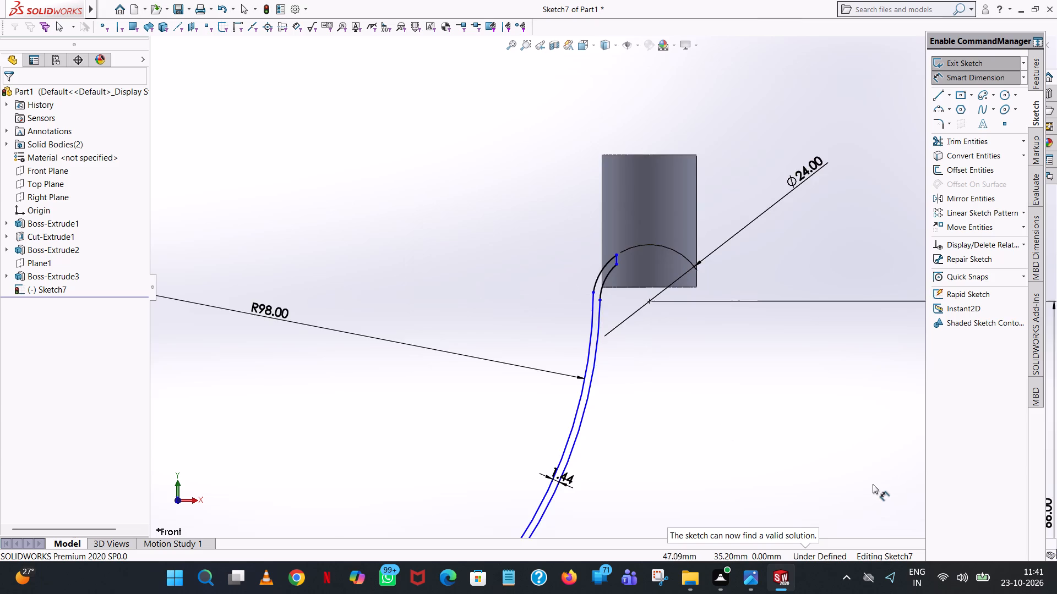
# Dimension the horizontal distance from the support arcs' centre to the origin.
pyautogui.scroll(7, 873, 477)
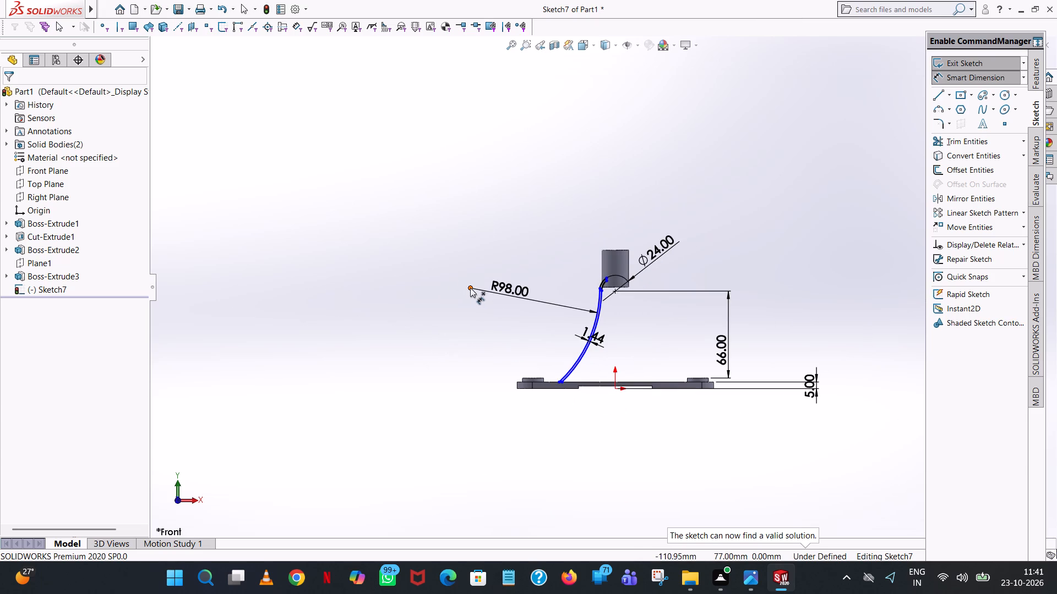
pyautogui.click(470, 288)
pyautogui.click(615, 389)
pyautogui.click(525, 466)
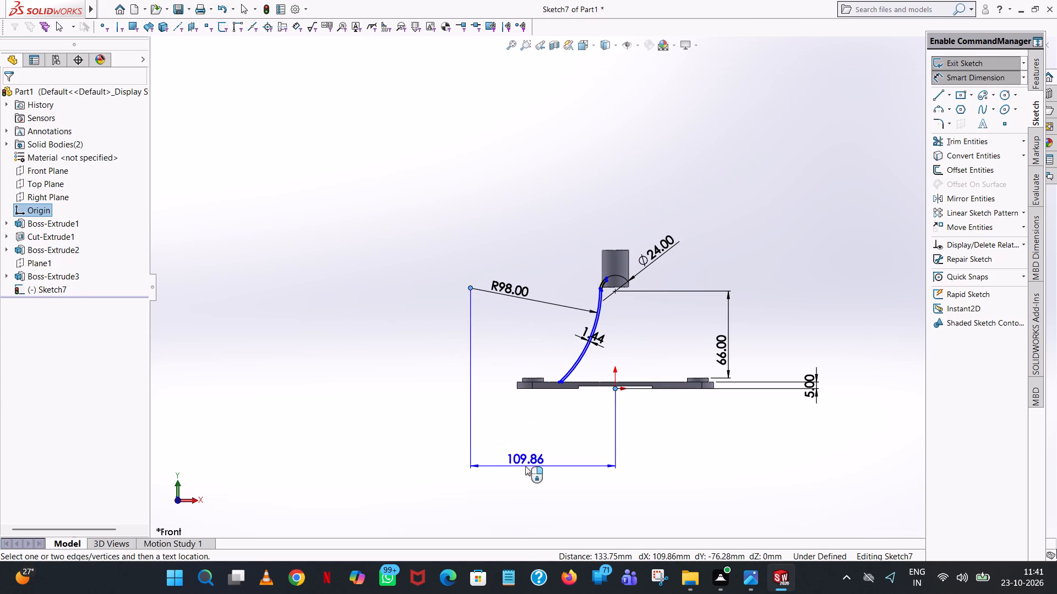
pyautogui.click(477, 449)
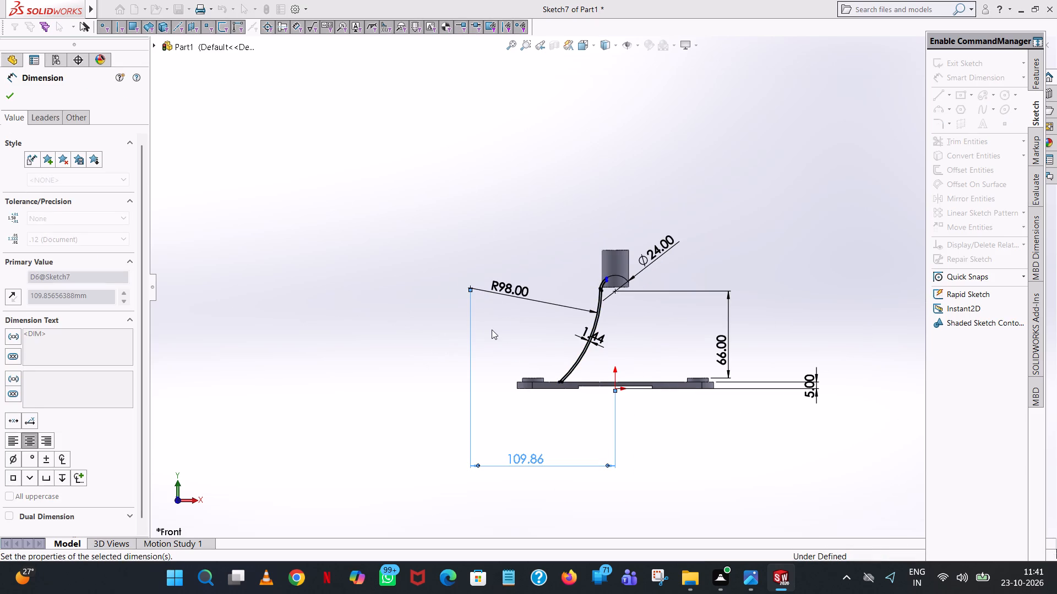
pyautogui.click(517, 336)
# Dimension the horizontal distance from the short vertical end line to the cylinder's far side edge.
pyautogui.scroll(-9, 581, 301)
pyautogui.scroll(-7, 690, 203)
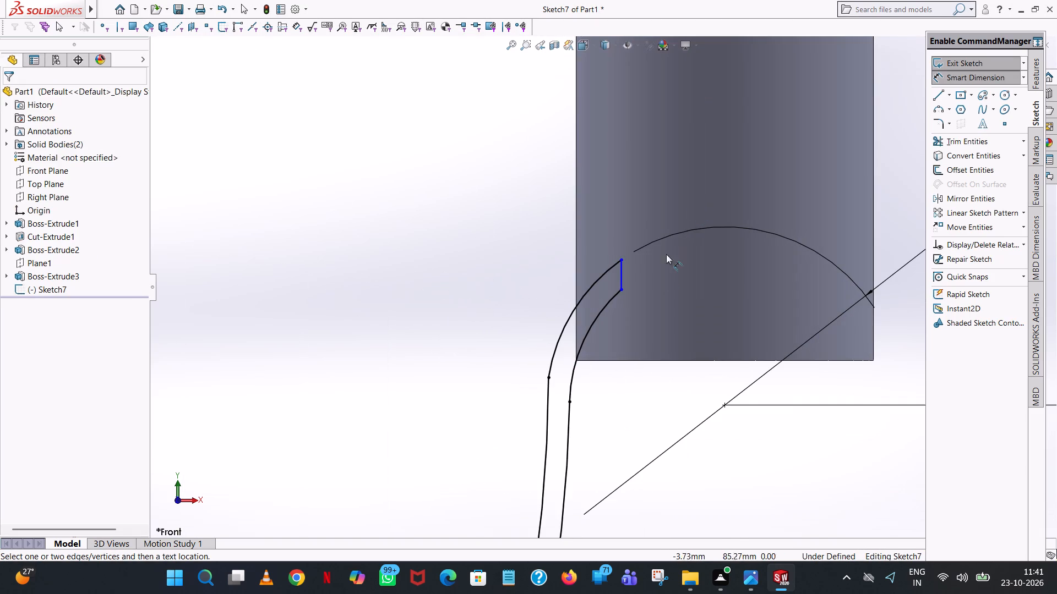
pyautogui.click(623, 271)
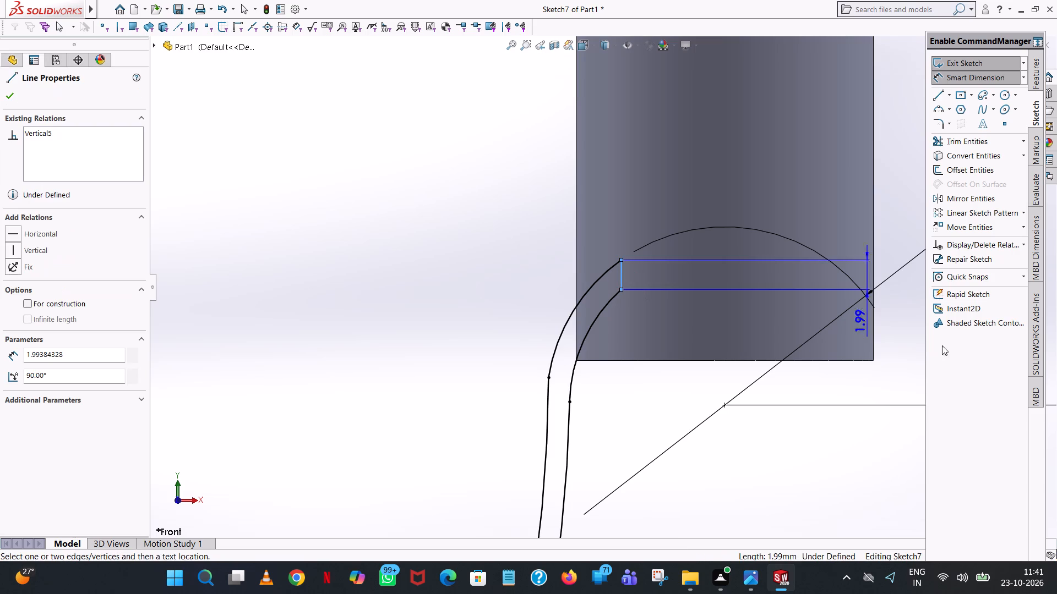
pyautogui.click(874, 320)
pyautogui.click(805, 419)
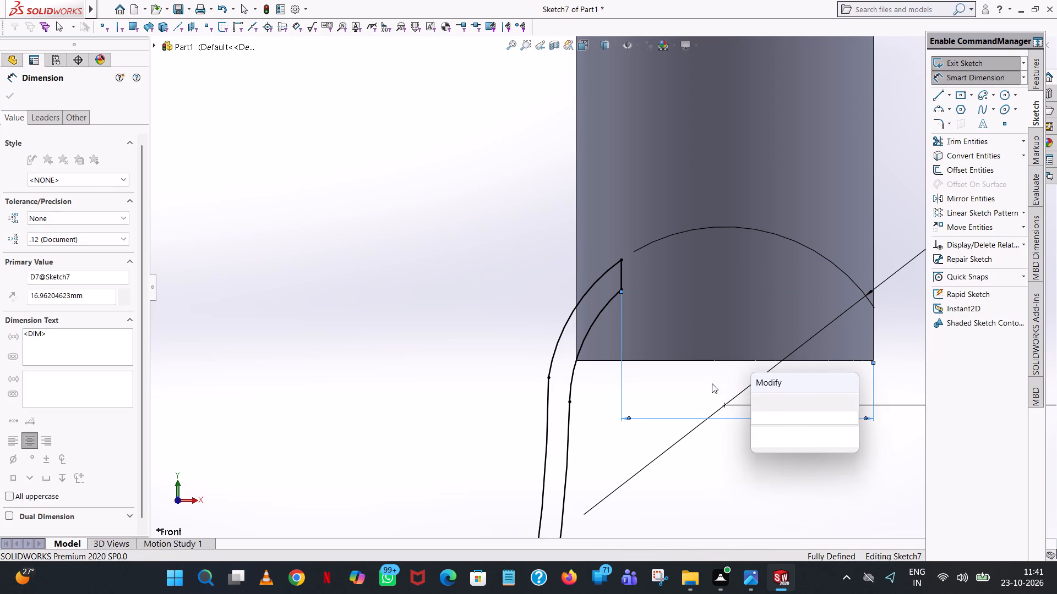
pyautogui.click(755, 399)
pyautogui.click(427, 311)
# Extrude the curved support profile as a merged boss with a Mid Plane end condition and 12 mm depth.
pyautogui.scroll(3, 645, 349)
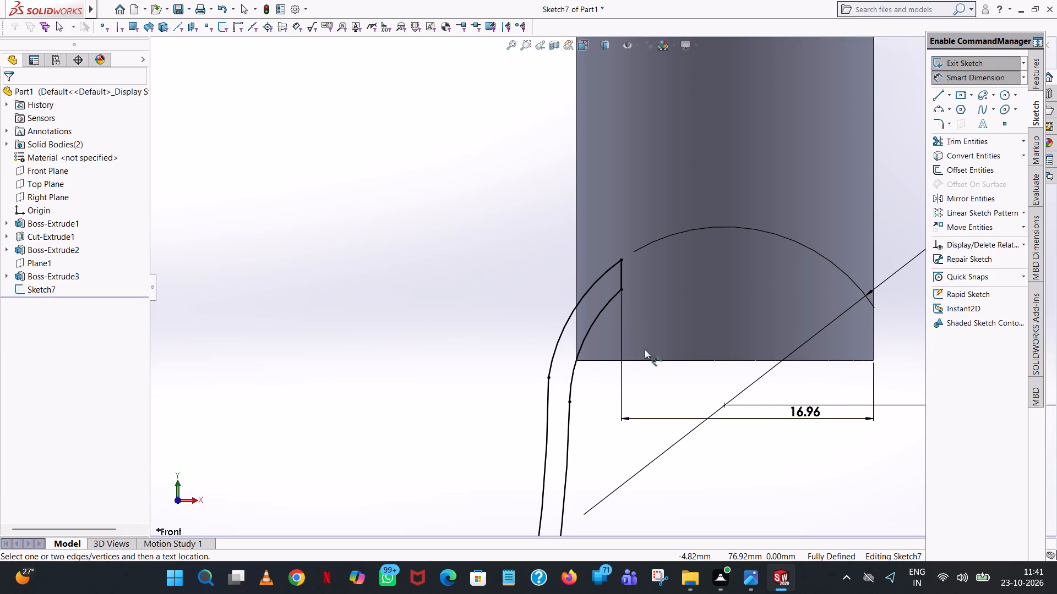
pyautogui.scroll(8, 645, 349)
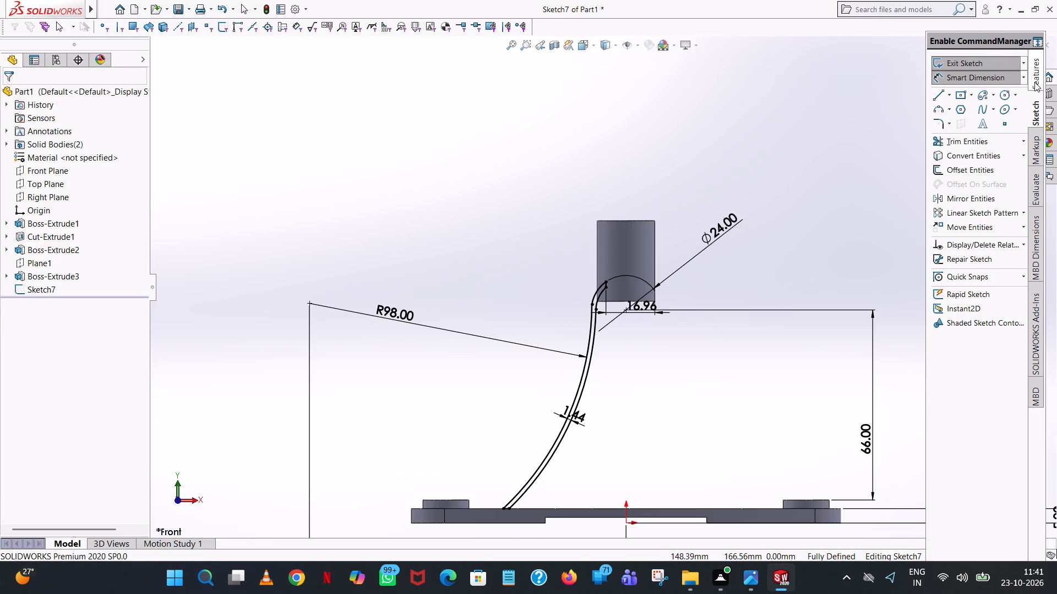
pyautogui.click(1034, 81)
pyautogui.click(974, 60)
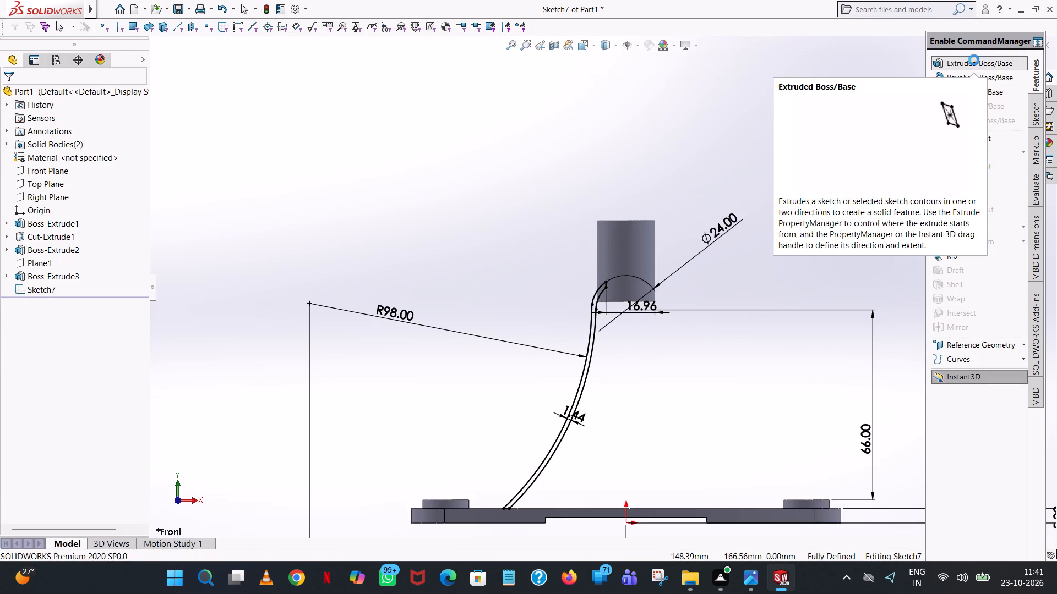
pyautogui.moveTo(650, 378); pyautogui.dragTo(747, 431, button='middle')
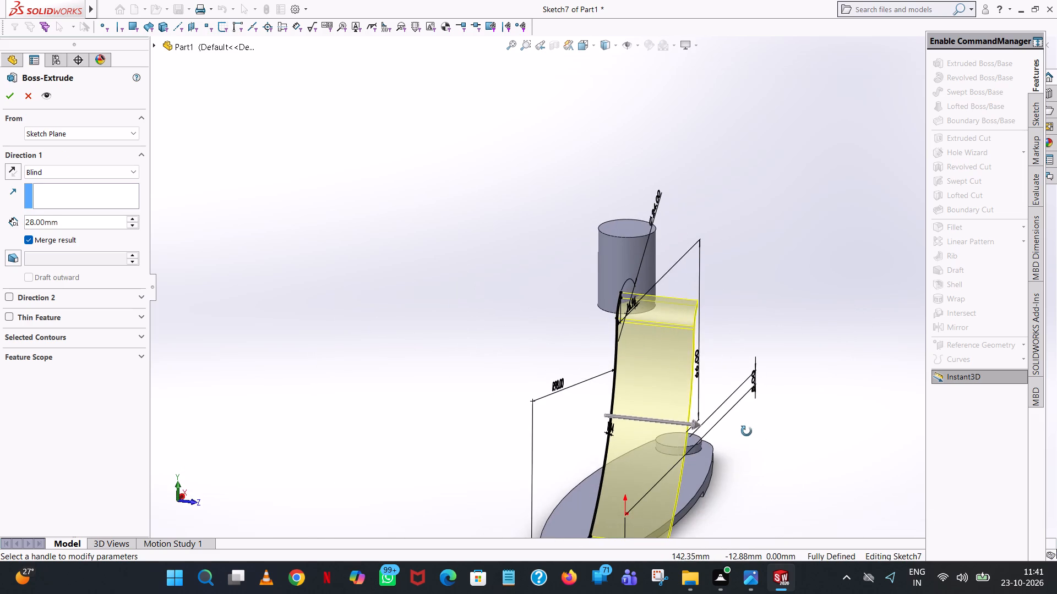
pyautogui.moveTo(747, 431); pyautogui.dragTo(747, 437, button='middle')
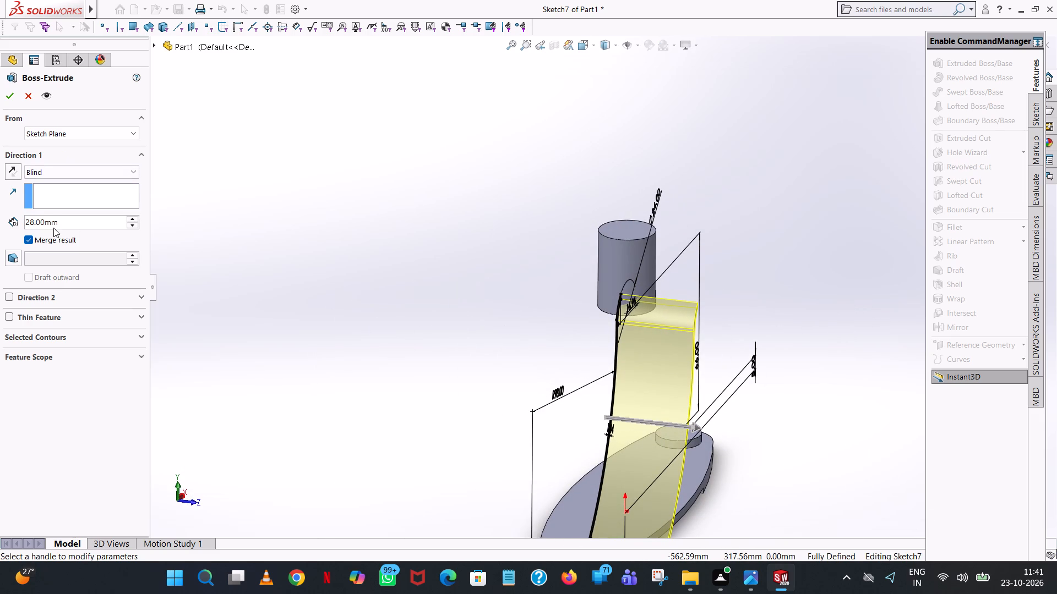
pyautogui.click(68, 169)
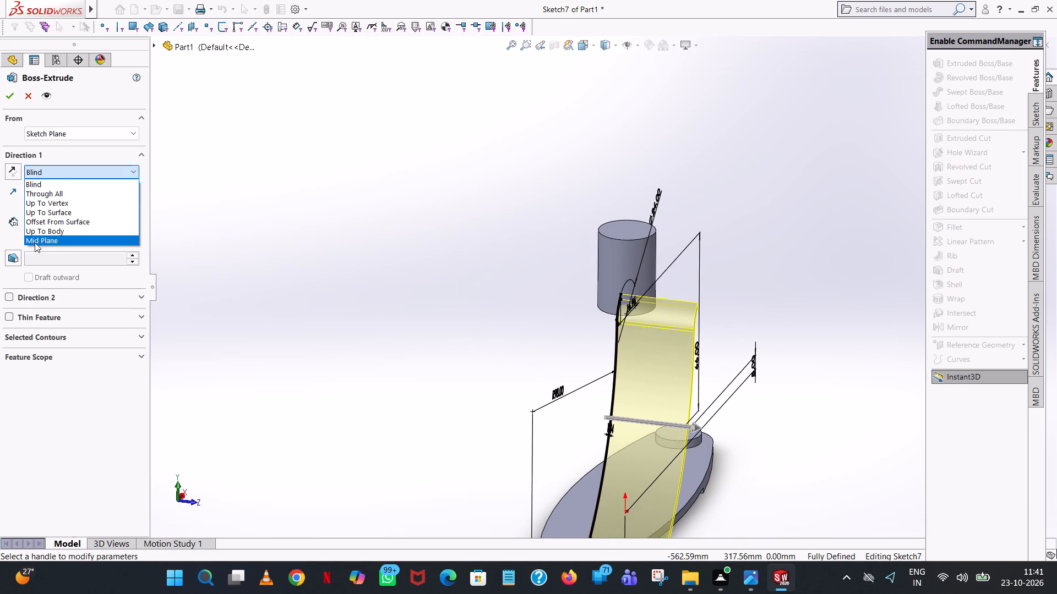
pyautogui.click(35, 241)
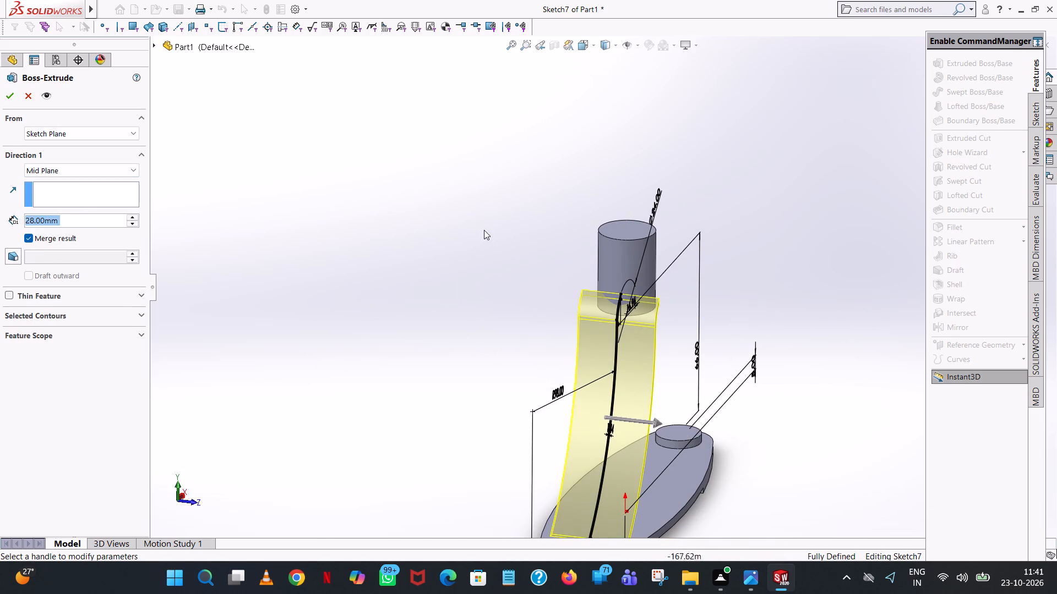
pyautogui.scroll(-6, 612, 265)
pyautogui.moveTo(647, 300); pyautogui.dragTo(646, 422, button='middle')
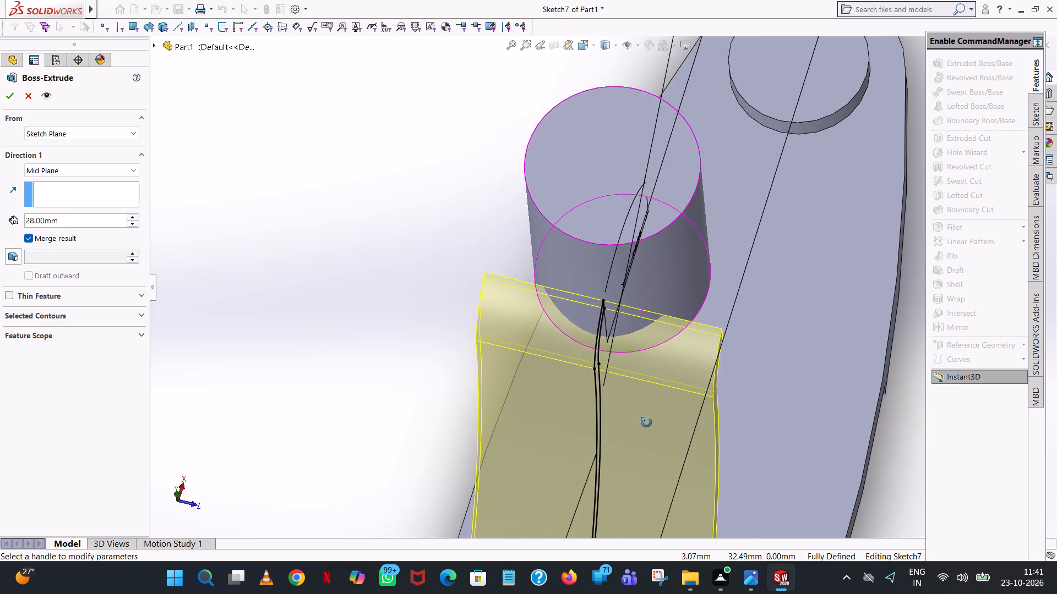
pyautogui.moveTo(646, 422); pyautogui.dragTo(644, 466, button='middle')
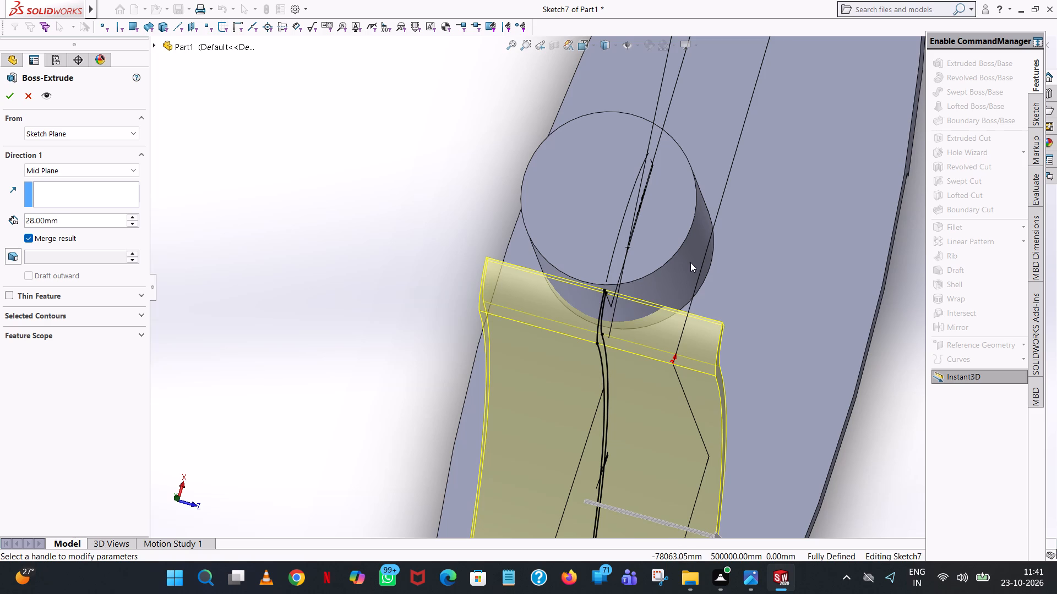
pyautogui.doubleClick(61, 219)
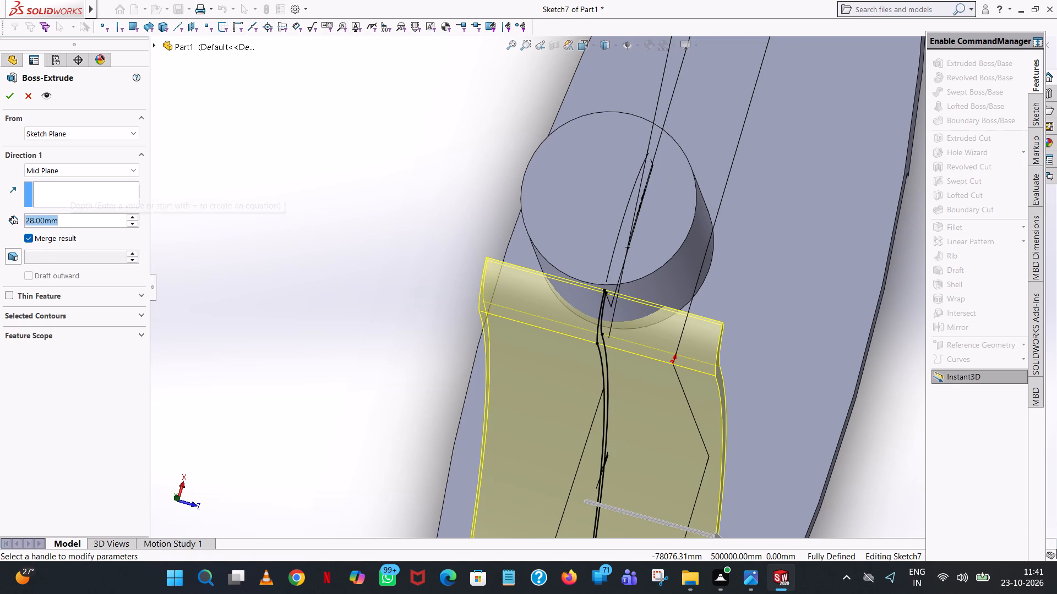
pyautogui.write('12')
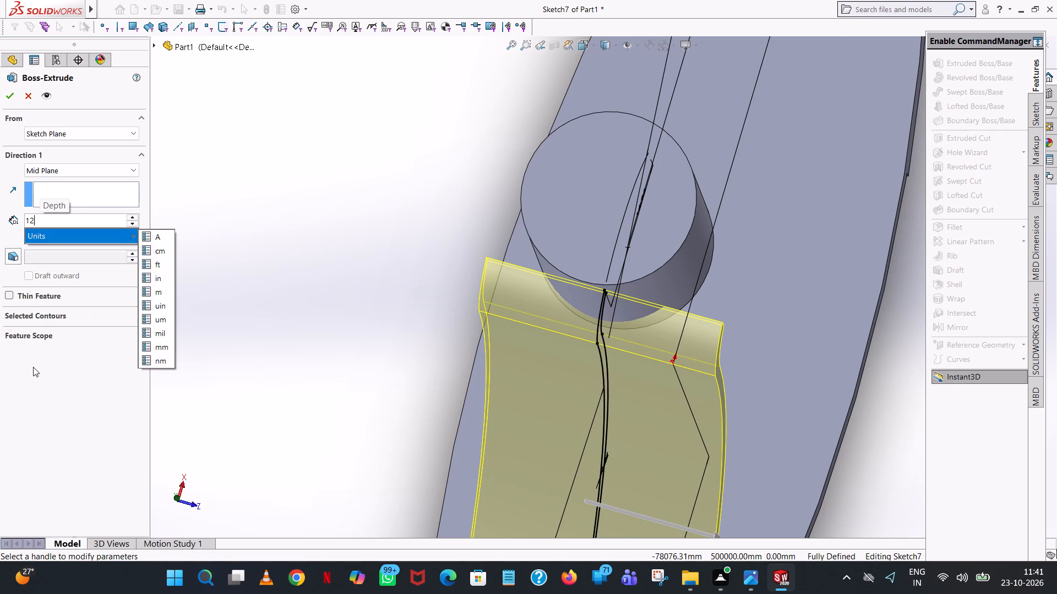
pyautogui.click(33, 367)
pyautogui.click(68, 446)
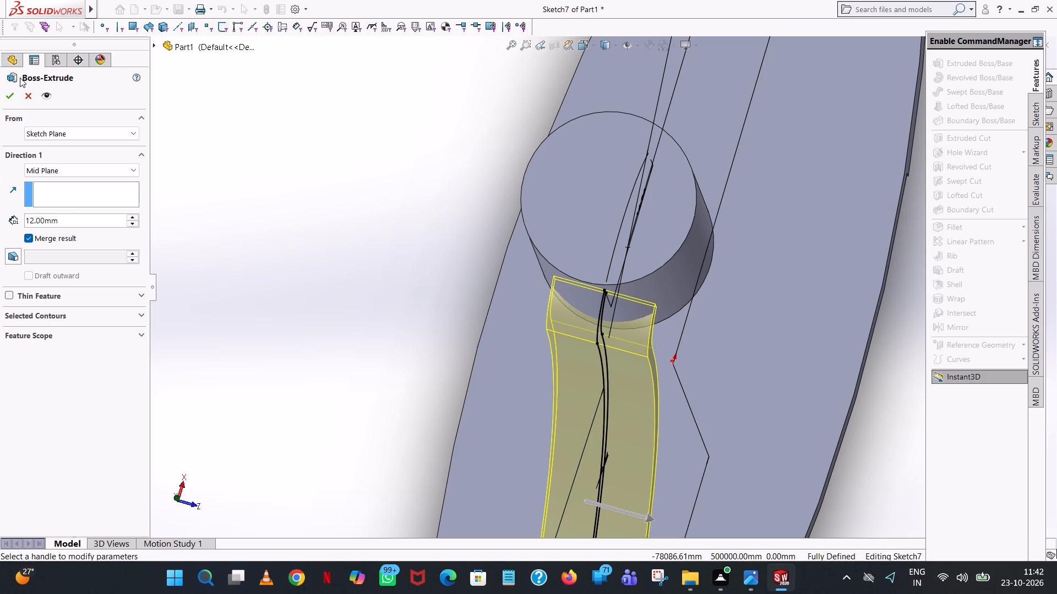
pyautogui.moveTo(702, 348); pyautogui.dragTo(695, 366, button='middle')
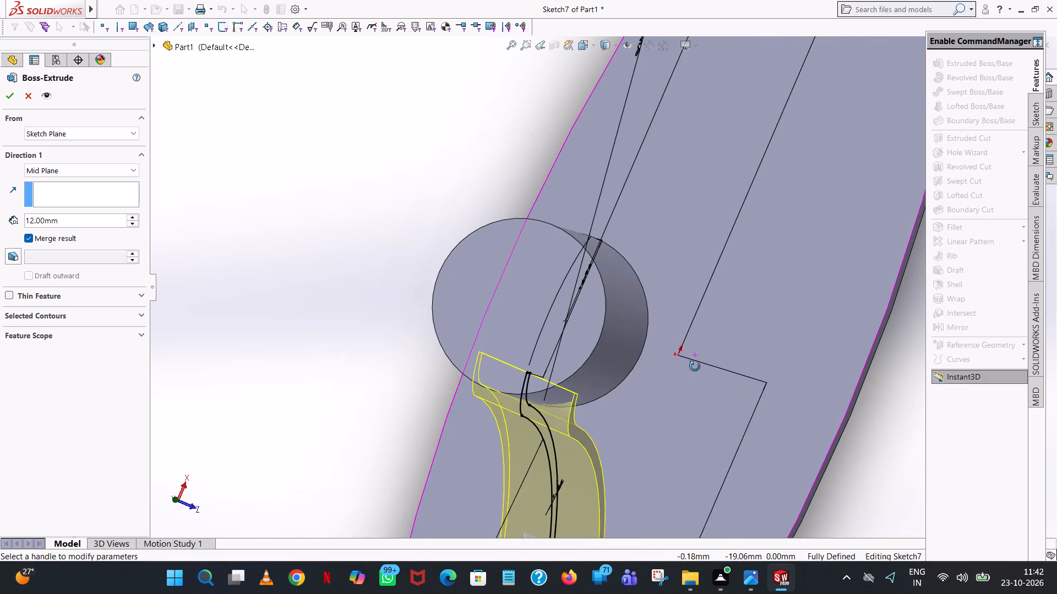
pyautogui.moveTo(695, 366); pyautogui.dragTo(694, 367, button='middle')
pyautogui.scroll(-4, 582, 403)
pyautogui.moveTo(582, 403); pyautogui.dragTo(601, 401, button='middle')
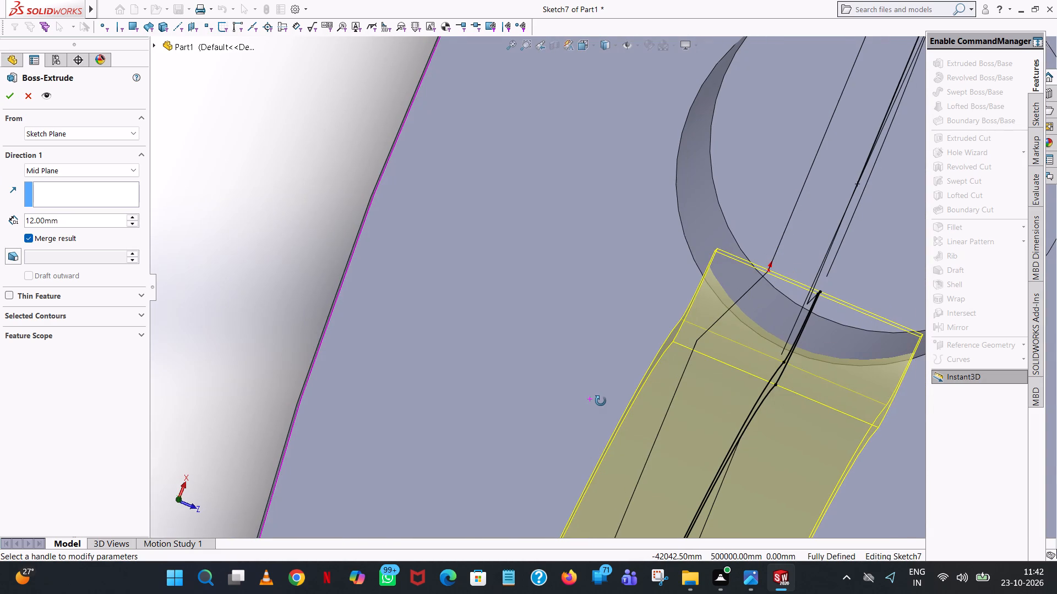
pyautogui.moveTo(601, 401); pyautogui.dragTo(595, 409, button='middle')
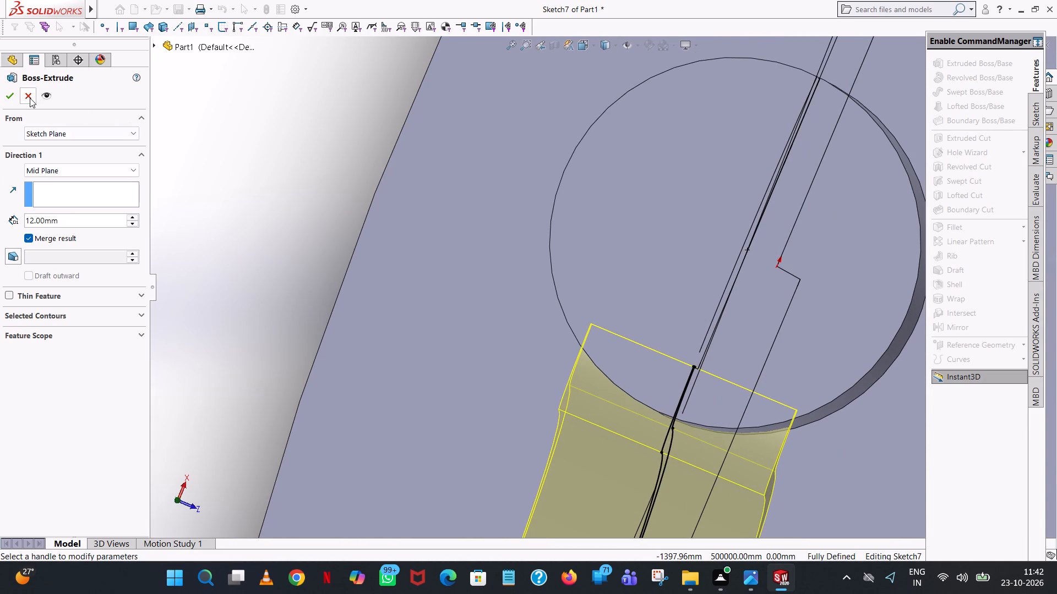
pyautogui.click(8, 95)
pyautogui.click(265, 220)
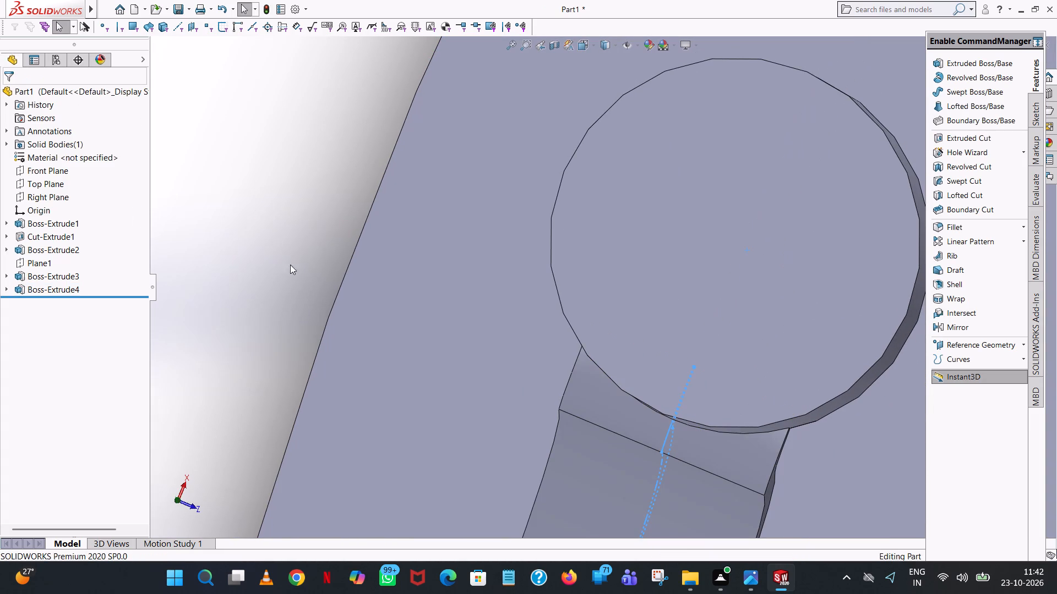
# Examine the extruded curved support and its joints with the cylinder and base plate from several angles.
pyautogui.moveTo(296, 271); pyautogui.dragTo(273, 220, button='middle')
pyautogui.scroll(4, 376, 189)
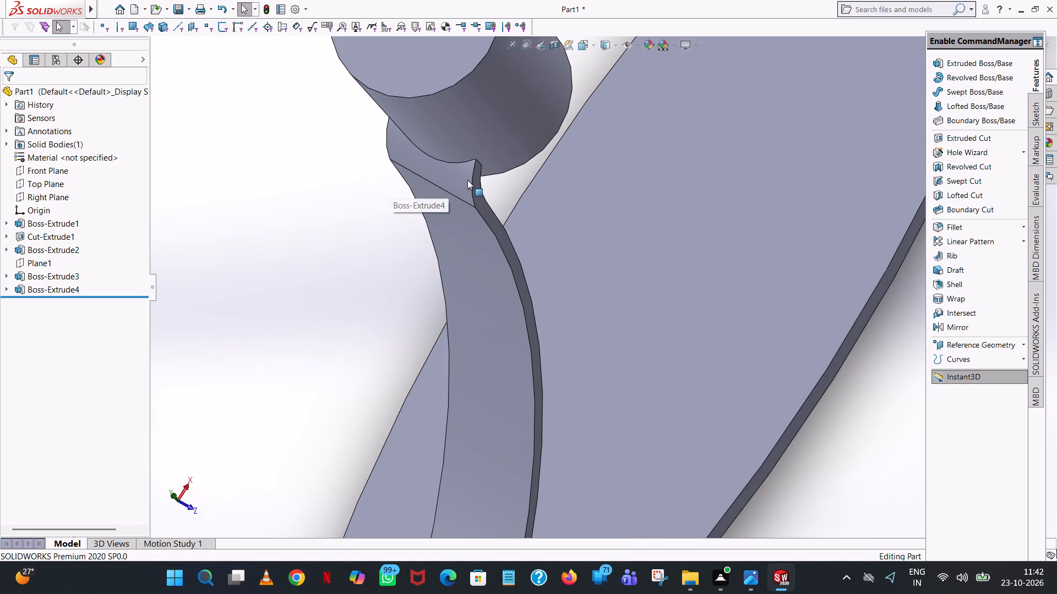
pyautogui.moveTo(468, 178); pyautogui.dragTo(484, 162, button='middle')
pyautogui.scroll(3, 496, 142)
pyautogui.moveTo(491, 122); pyautogui.dragTo(393, 50, button='middle')
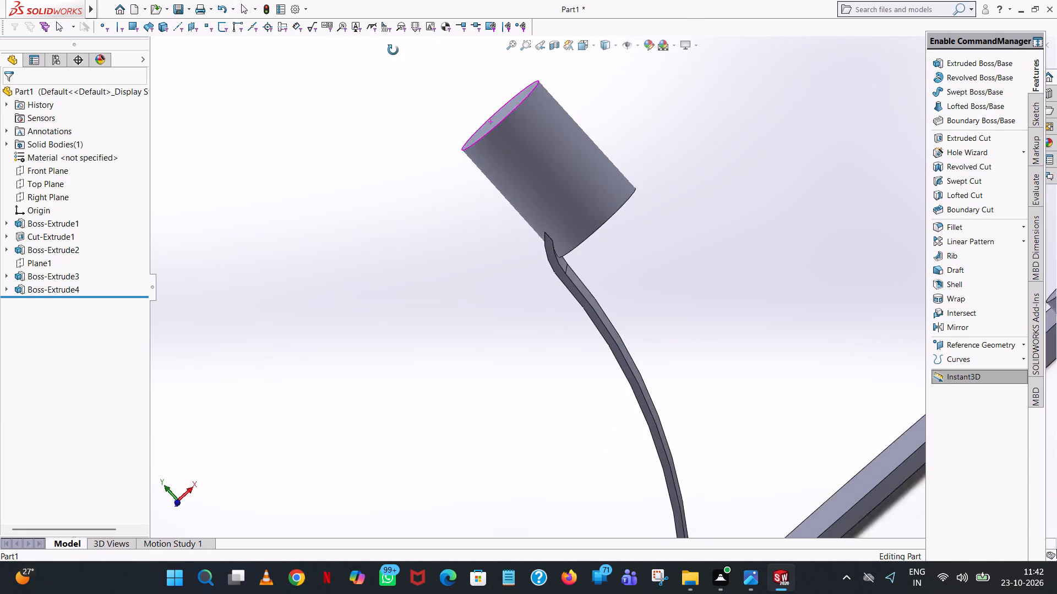
pyautogui.moveTo(393, 50); pyautogui.dragTo(392, 51, button='middle')
pyautogui.scroll(6, 651, 310)
pyautogui.moveTo(675, 298); pyautogui.dragTo(689, 268, button='middle')
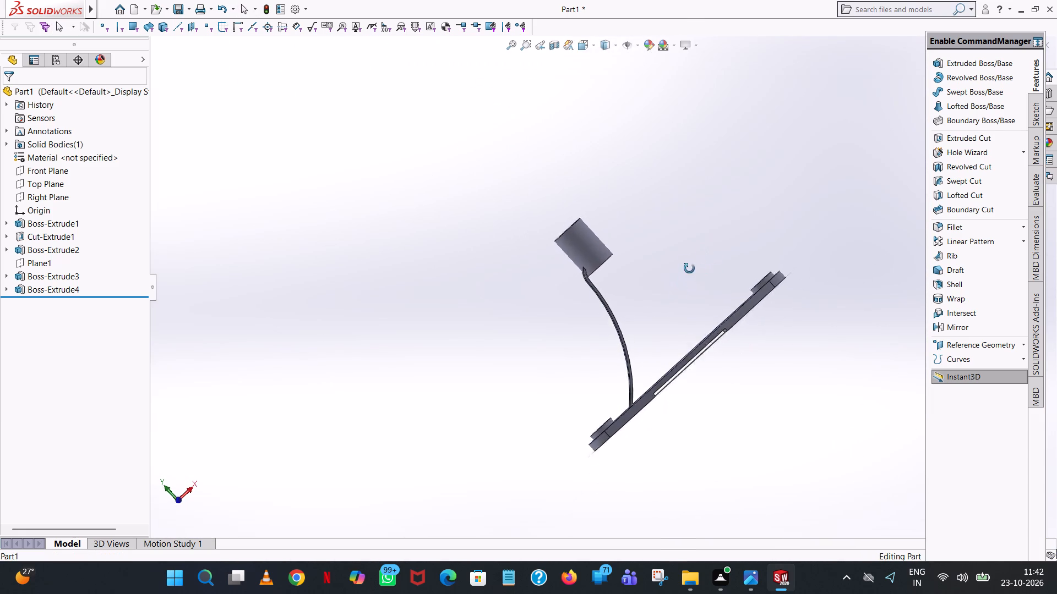
pyautogui.moveTo(689, 268); pyautogui.dragTo(713, 322, button='middle')
pyautogui.scroll(-1, 661, 258)
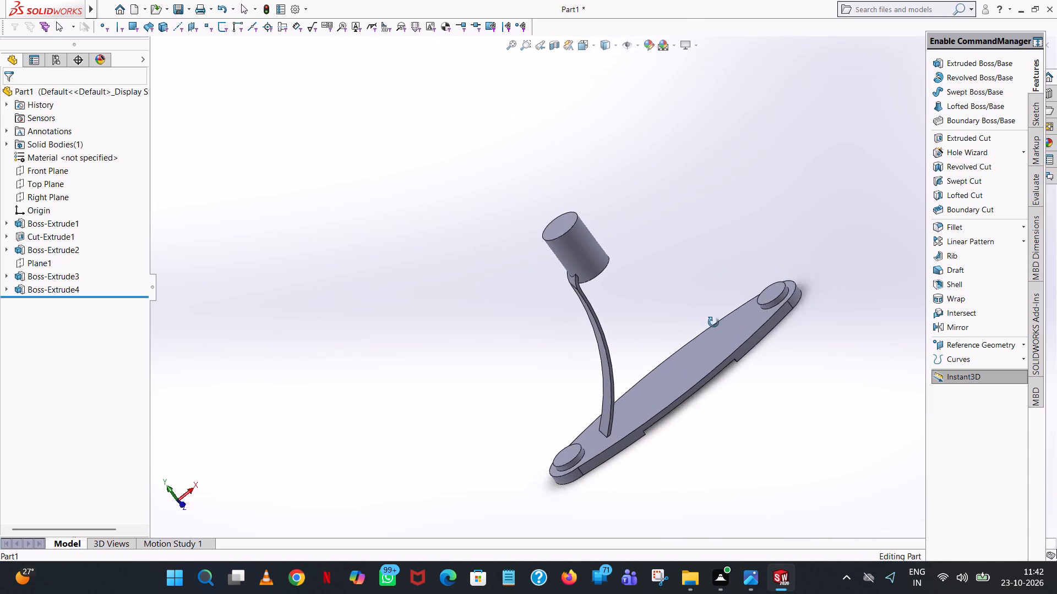
pyautogui.moveTo(713, 322); pyautogui.dragTo(721, 328, button='middle')
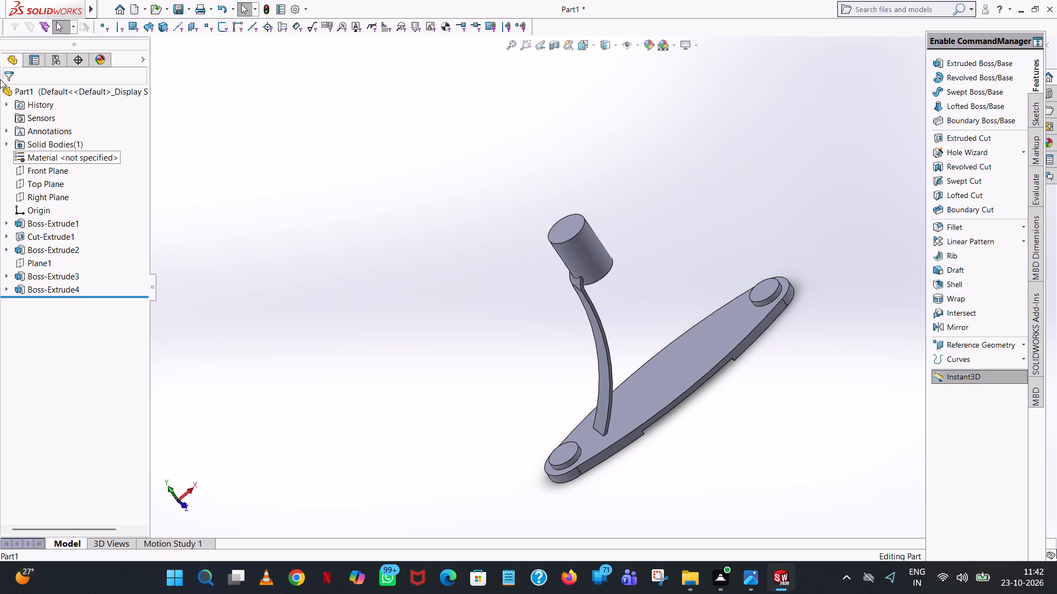
# On the Front Plane, sketch a 2 mm horizontal line along the base plate's top edge, starting at the left boss's inner corner.
pyautogui.click(46, 168)
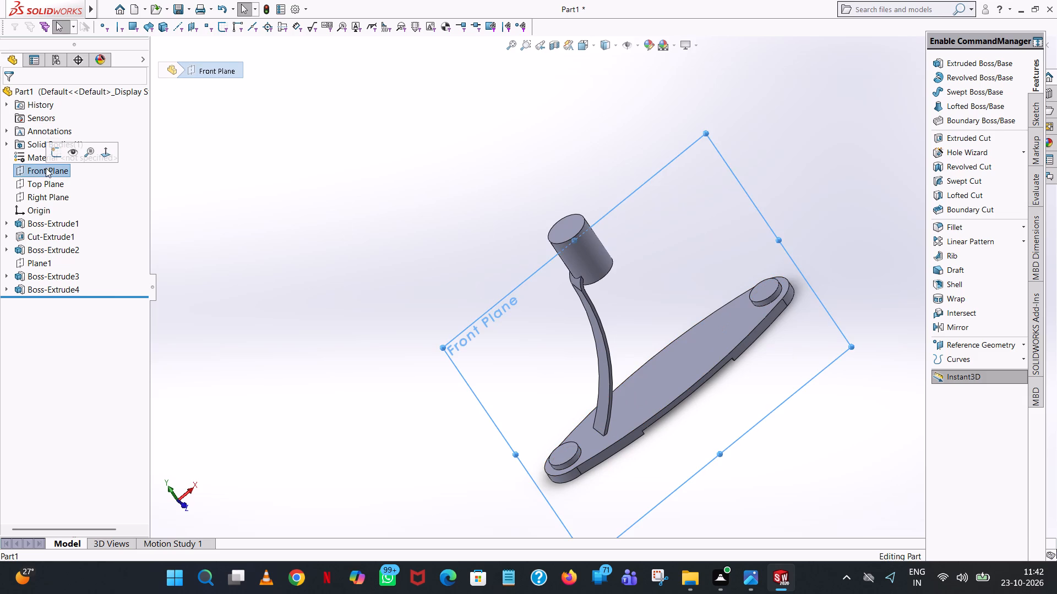
pyautogui.click(61, 147)
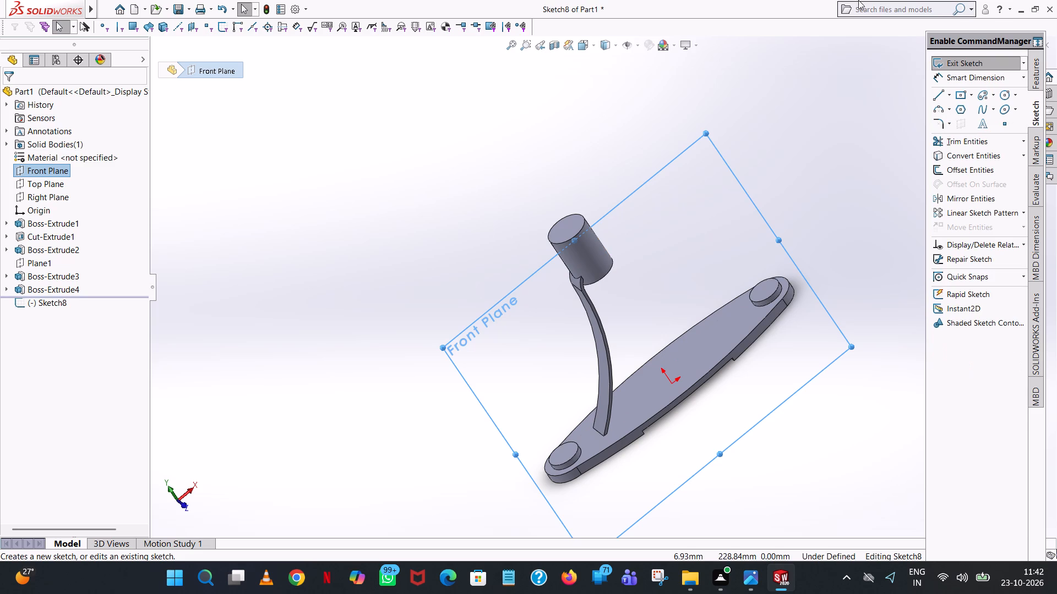
pyautogui.click(595, 42)
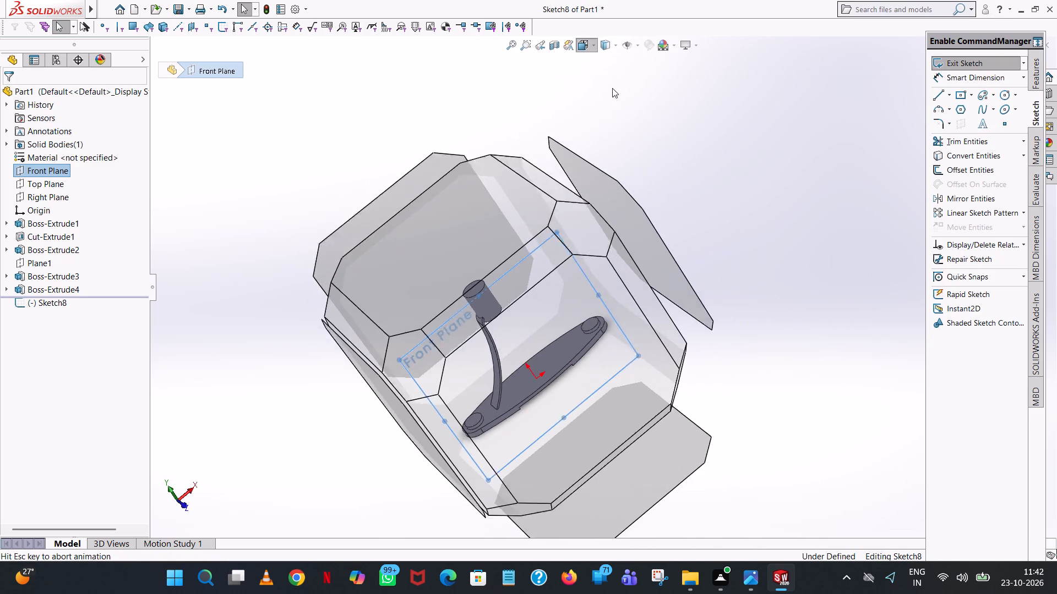
pyautogui.click(648, 102)
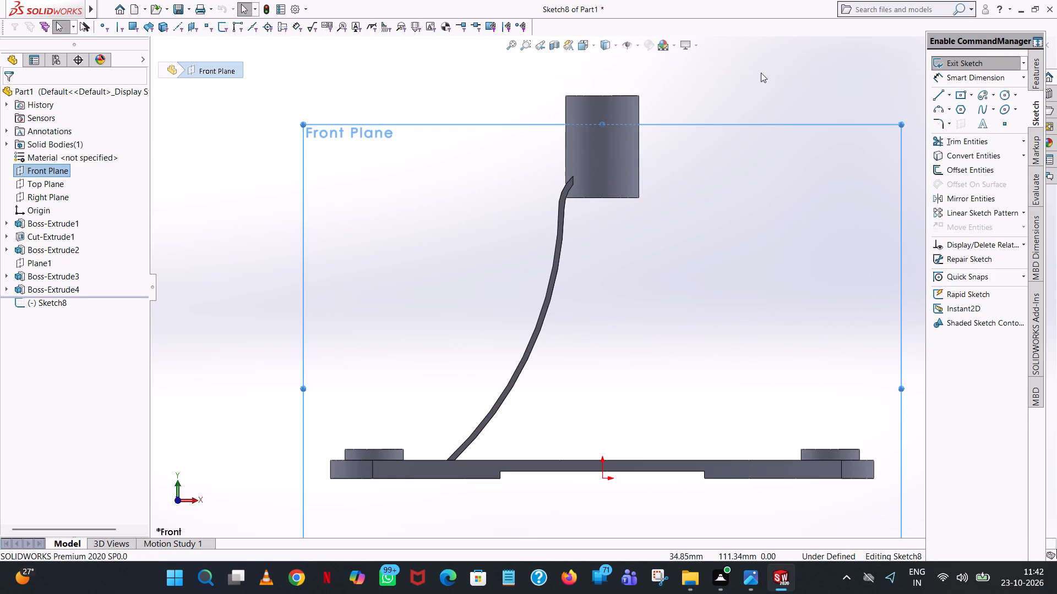
pyautogui.click(935, 94)
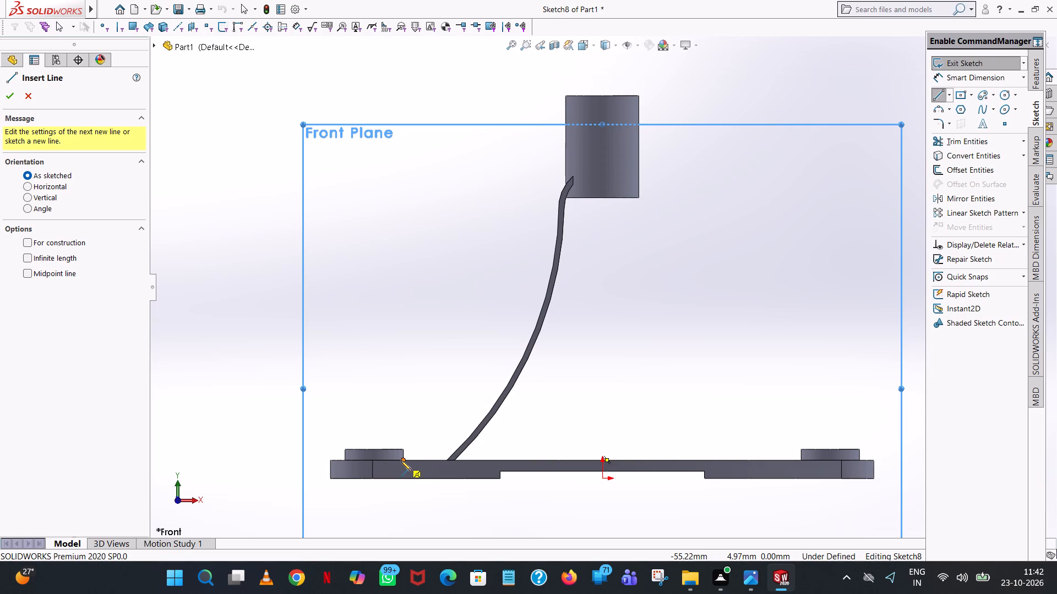
pyautogui.click(401, 460)
pyautogui.scroll(-5, 419, 465)
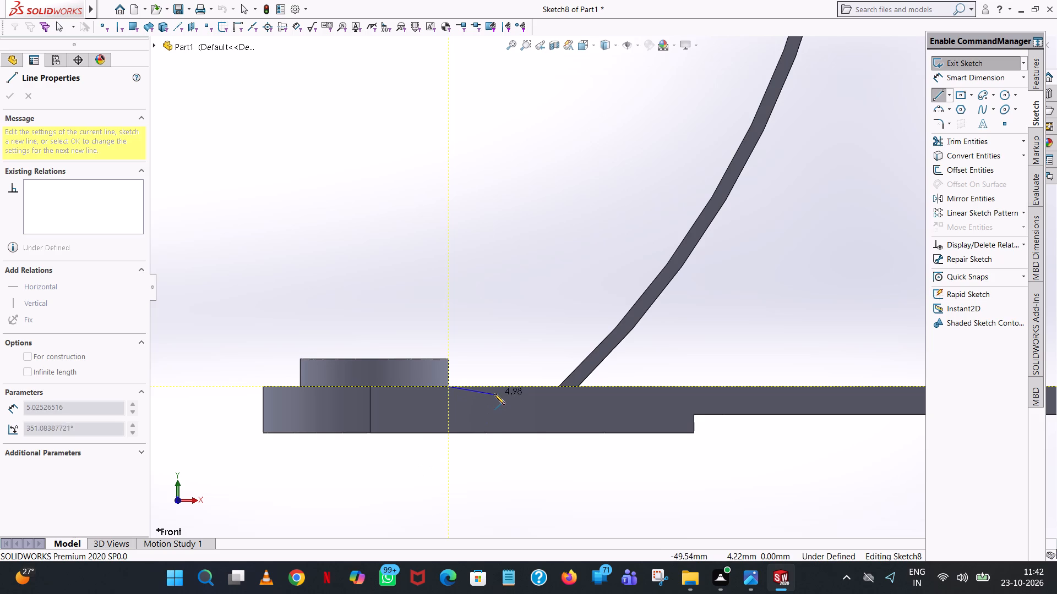
pyautogui.click(498, 386)
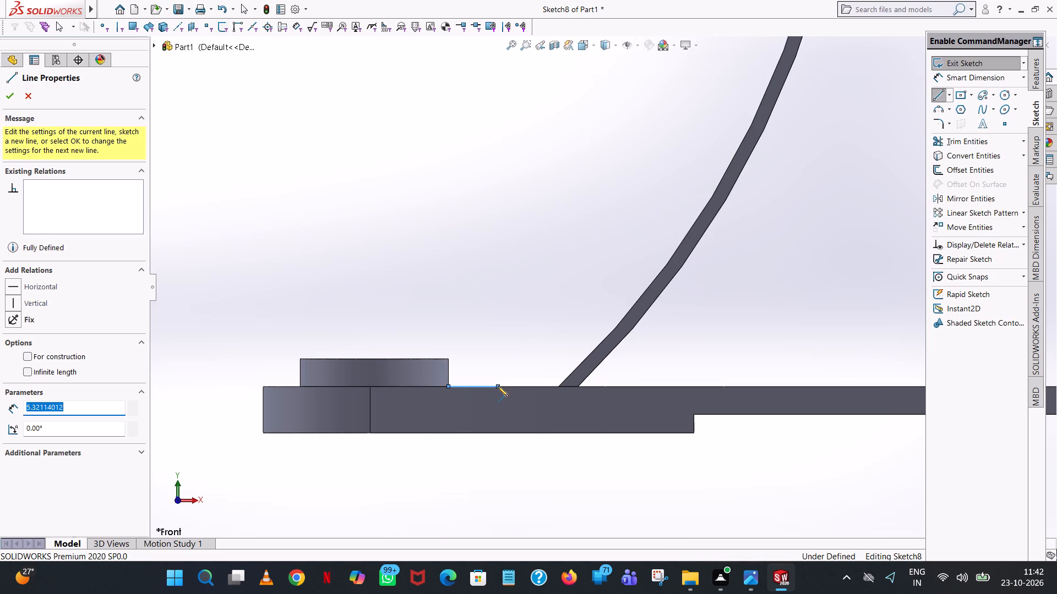
pyautogui.press('2')
pyautogui.press('Return')
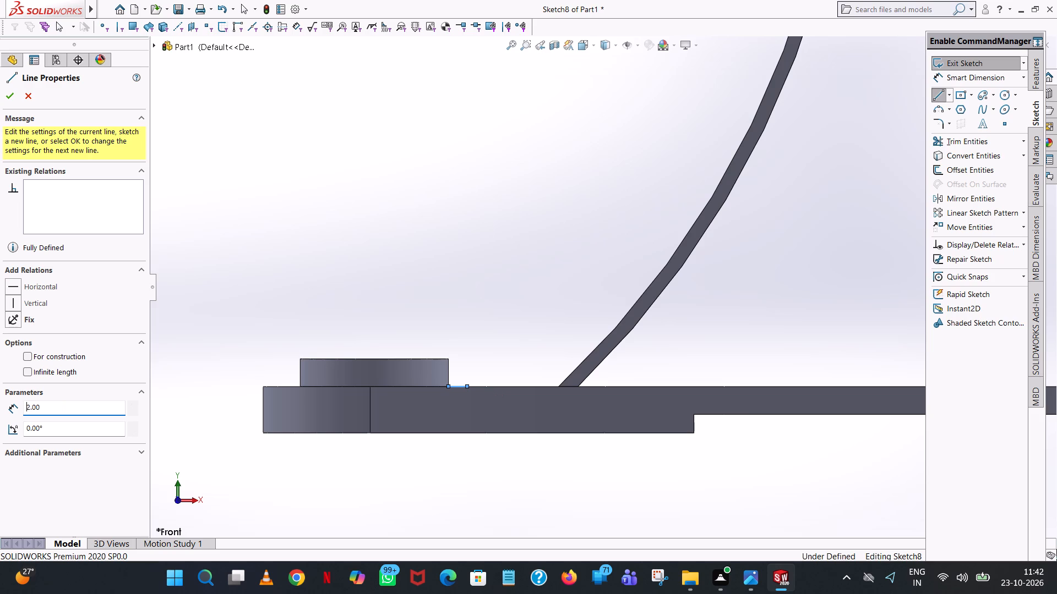
pyautogui.rightClick(515, 284)
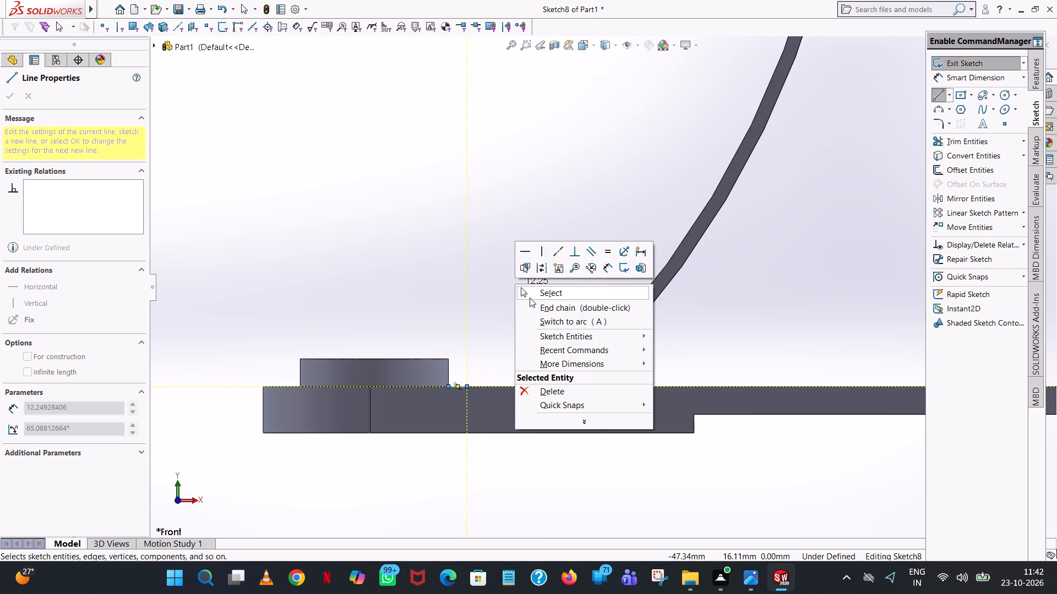
pyautogui.click(531, 295)
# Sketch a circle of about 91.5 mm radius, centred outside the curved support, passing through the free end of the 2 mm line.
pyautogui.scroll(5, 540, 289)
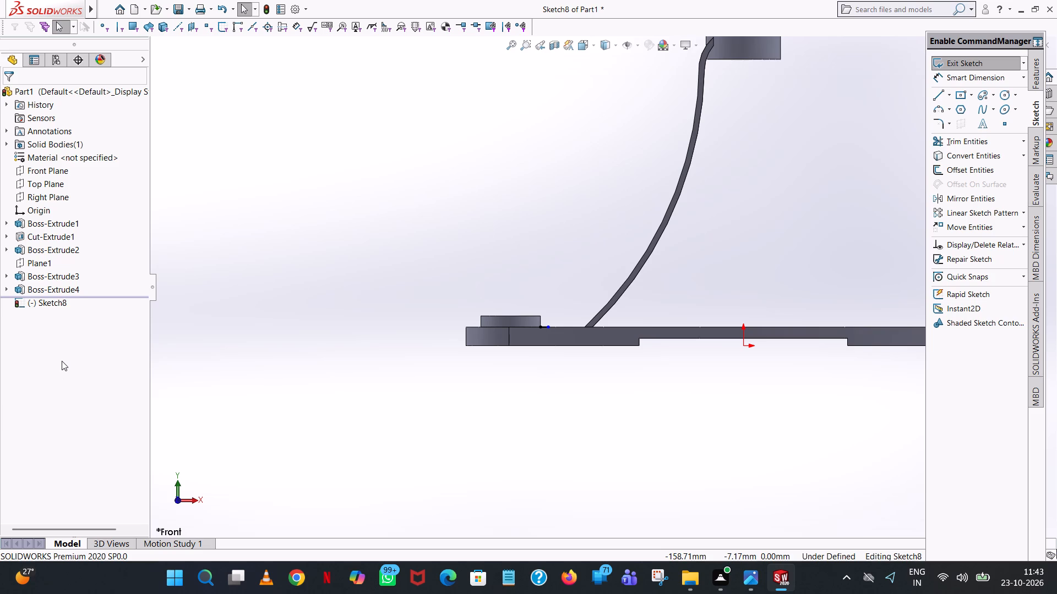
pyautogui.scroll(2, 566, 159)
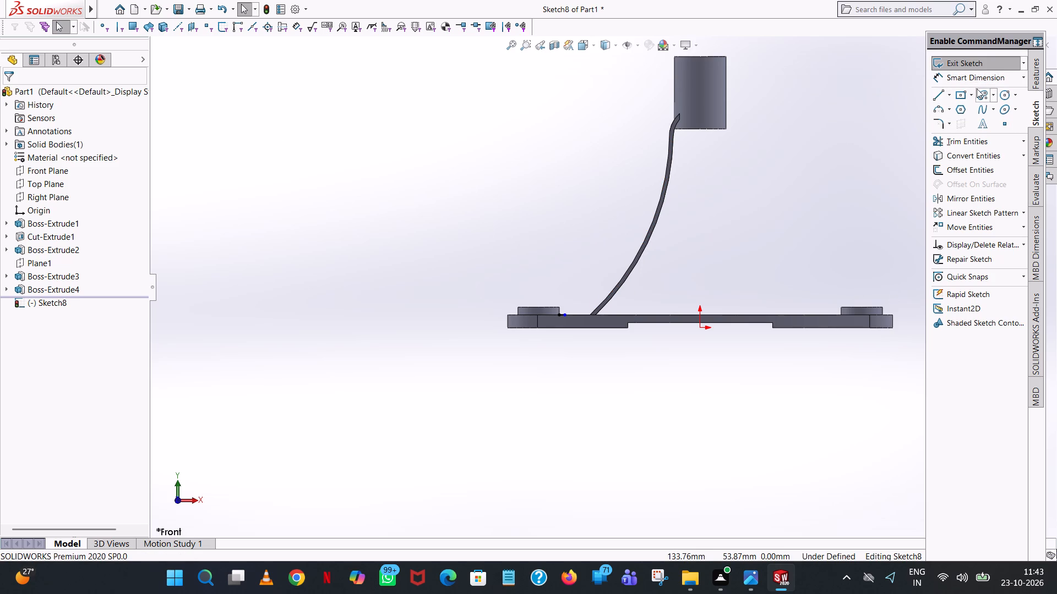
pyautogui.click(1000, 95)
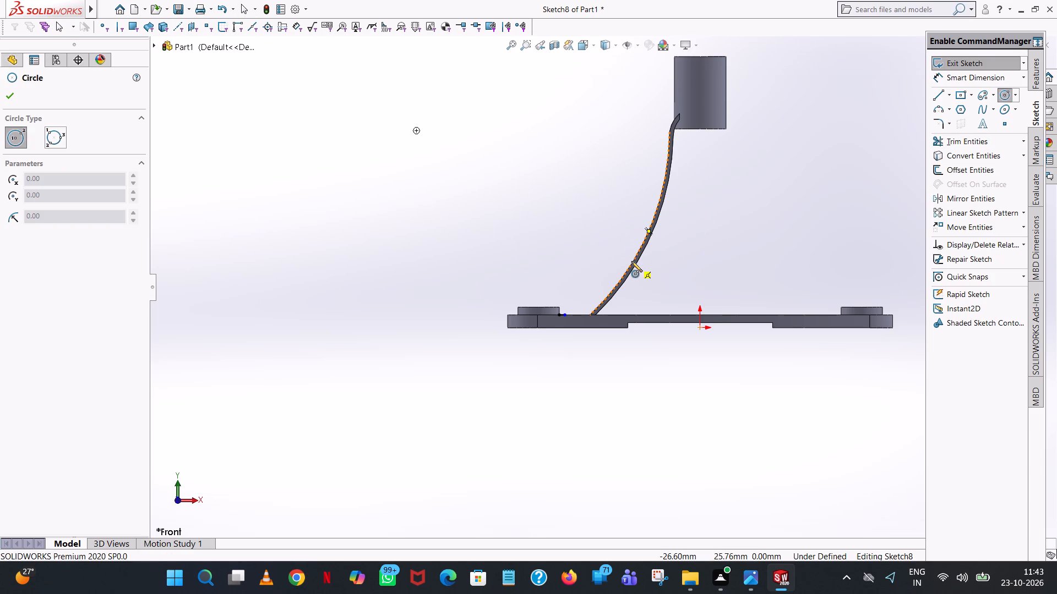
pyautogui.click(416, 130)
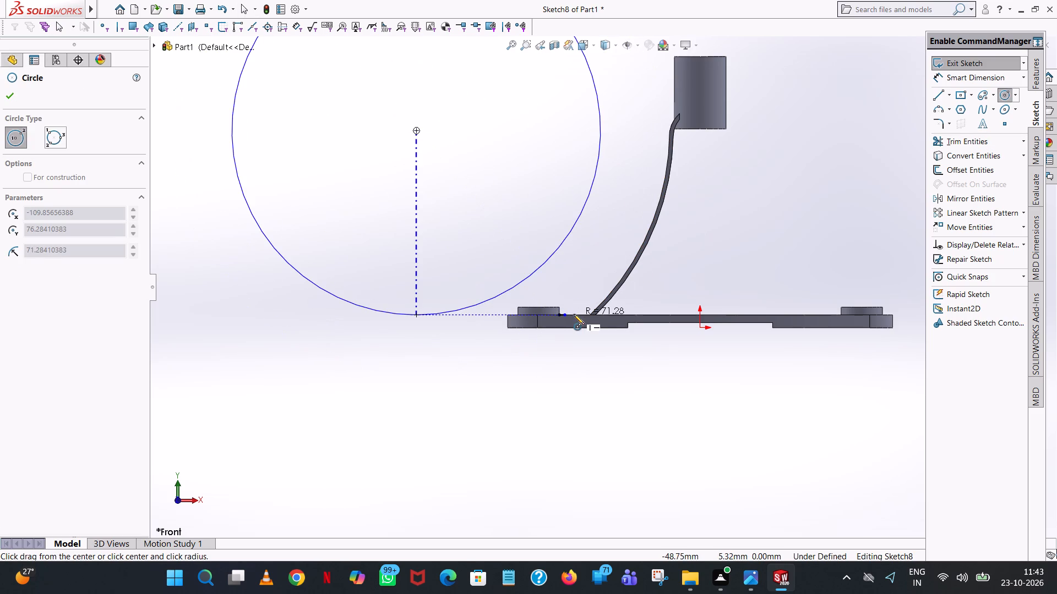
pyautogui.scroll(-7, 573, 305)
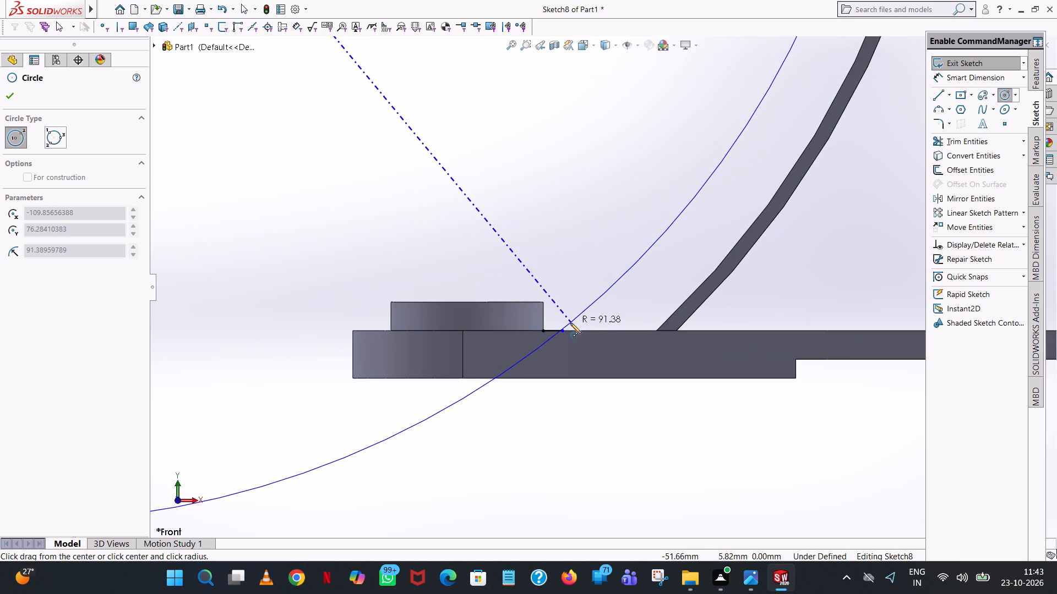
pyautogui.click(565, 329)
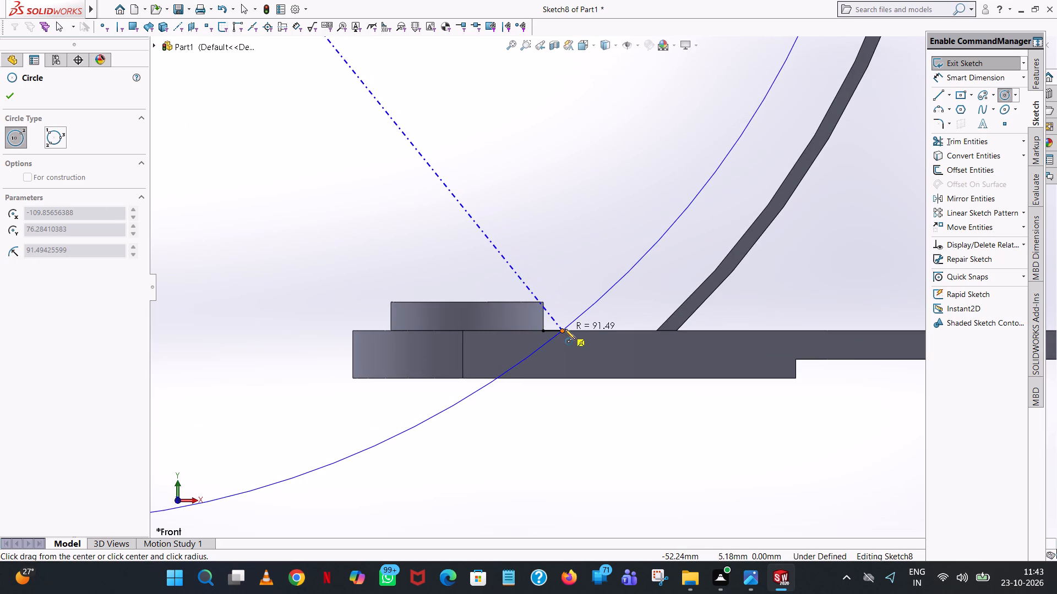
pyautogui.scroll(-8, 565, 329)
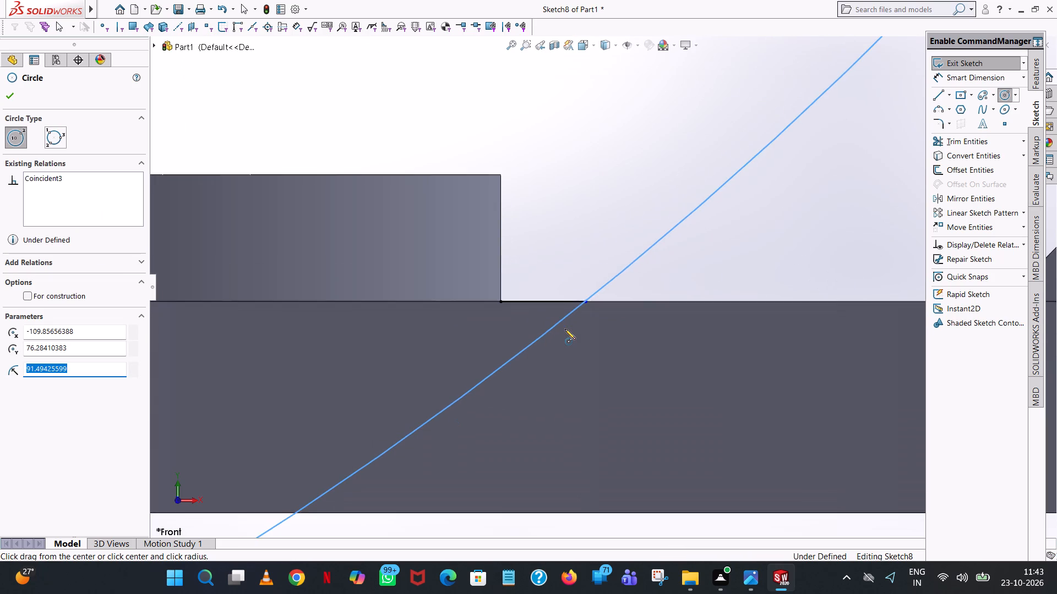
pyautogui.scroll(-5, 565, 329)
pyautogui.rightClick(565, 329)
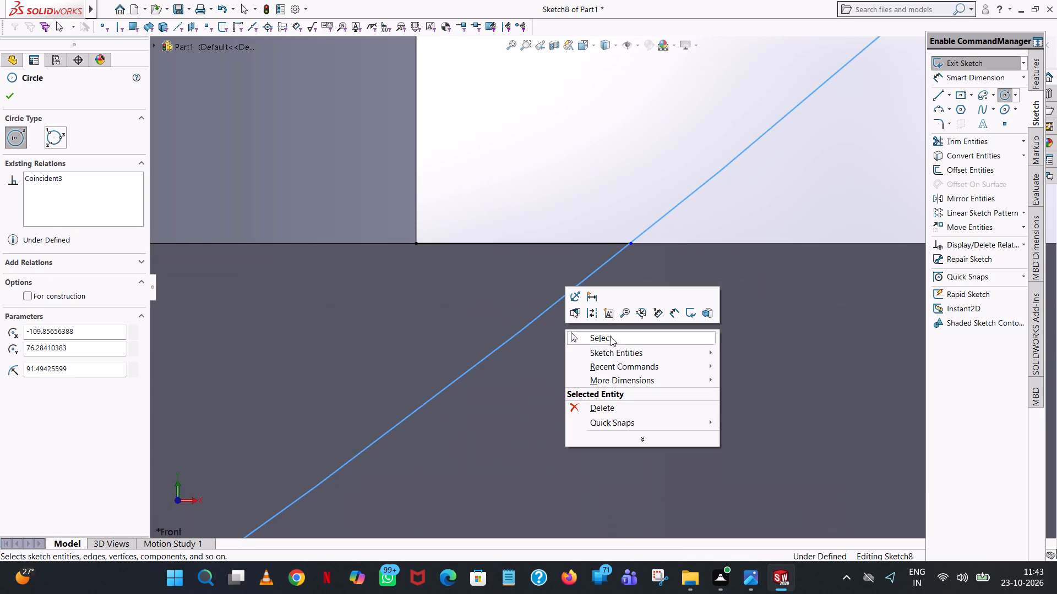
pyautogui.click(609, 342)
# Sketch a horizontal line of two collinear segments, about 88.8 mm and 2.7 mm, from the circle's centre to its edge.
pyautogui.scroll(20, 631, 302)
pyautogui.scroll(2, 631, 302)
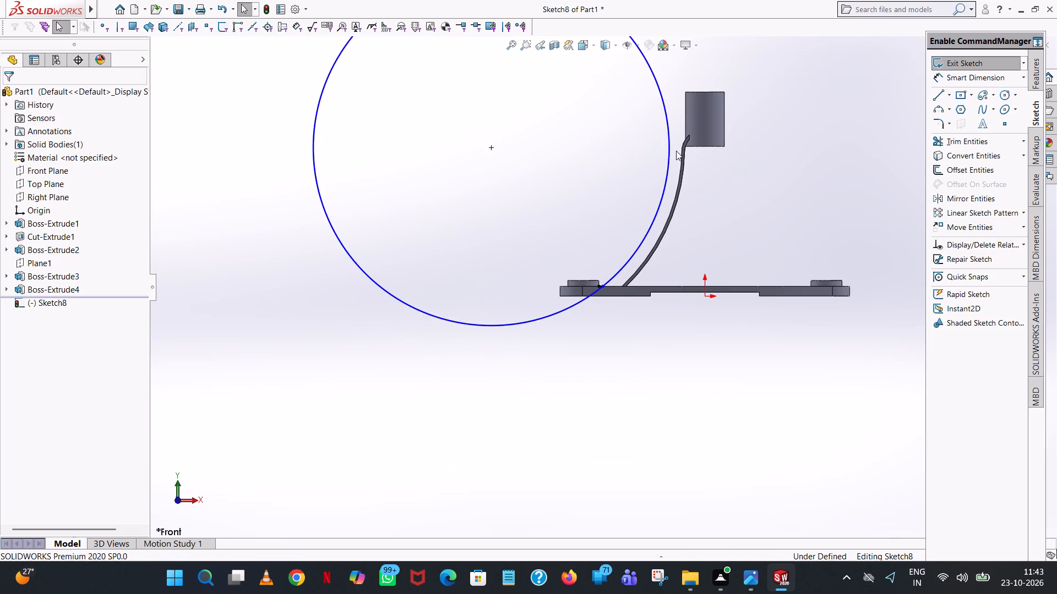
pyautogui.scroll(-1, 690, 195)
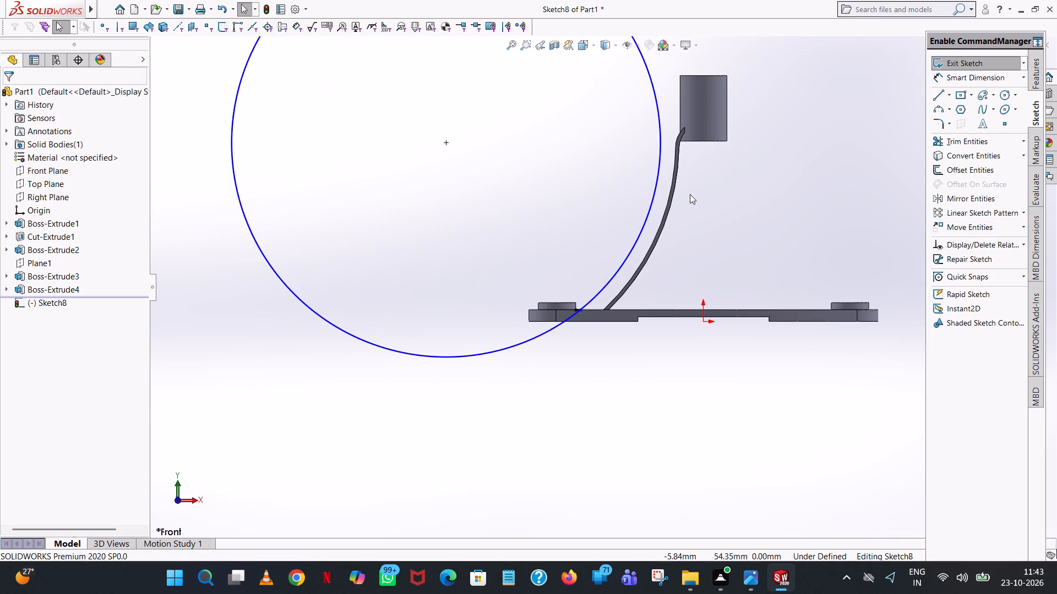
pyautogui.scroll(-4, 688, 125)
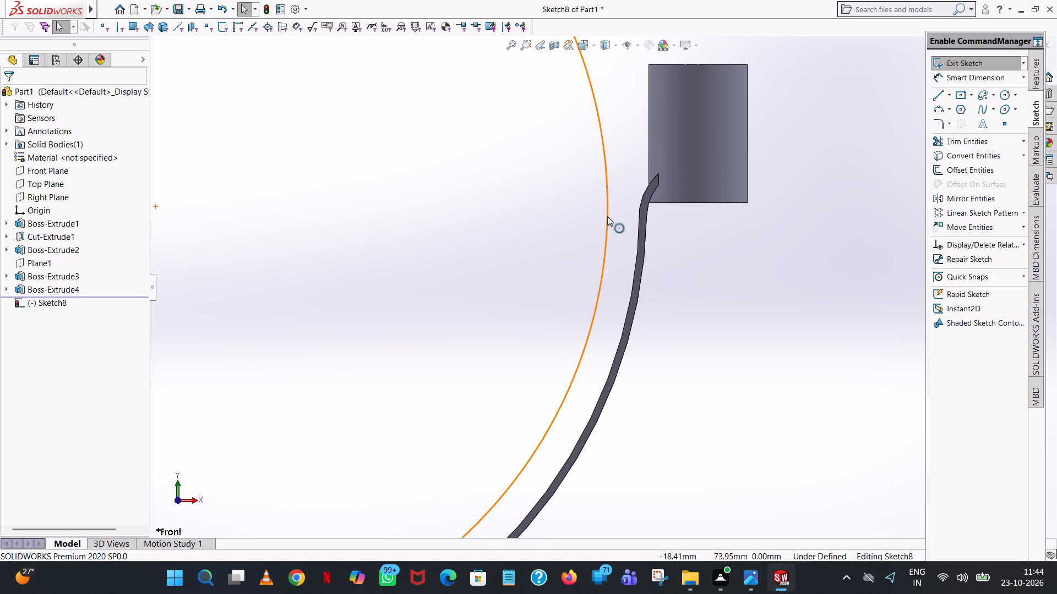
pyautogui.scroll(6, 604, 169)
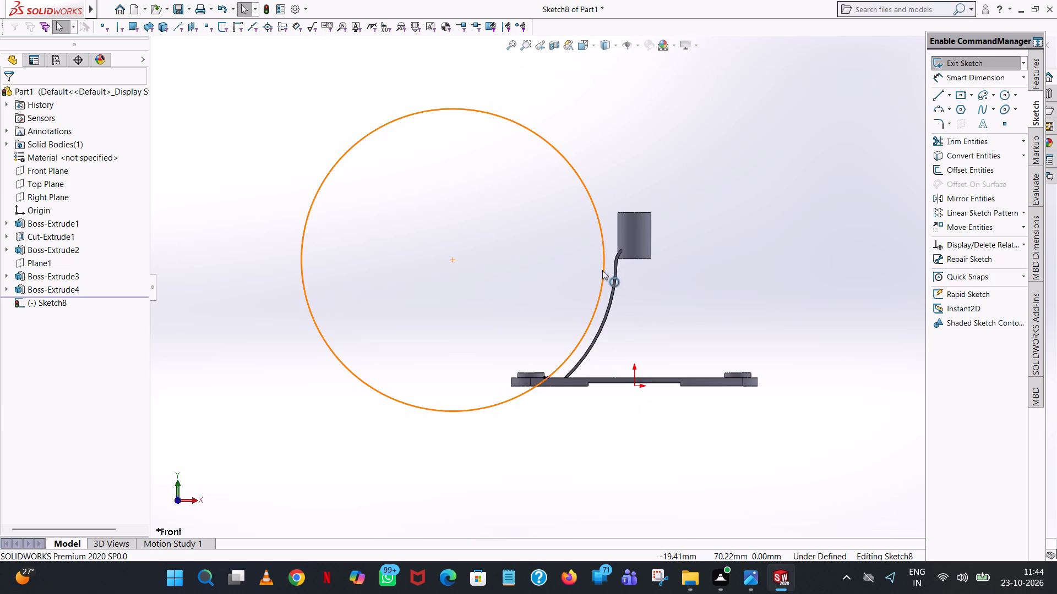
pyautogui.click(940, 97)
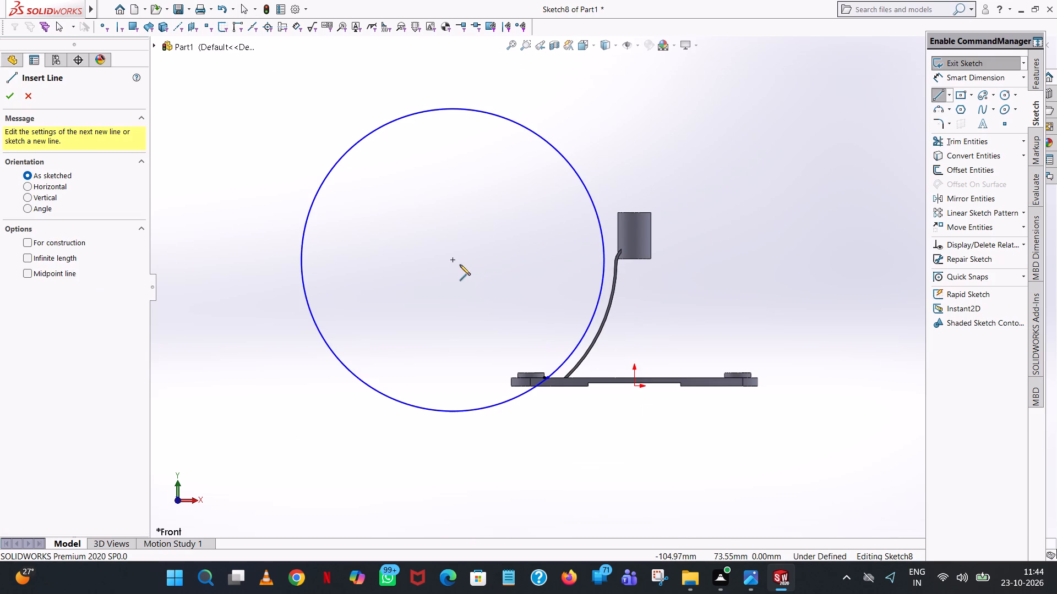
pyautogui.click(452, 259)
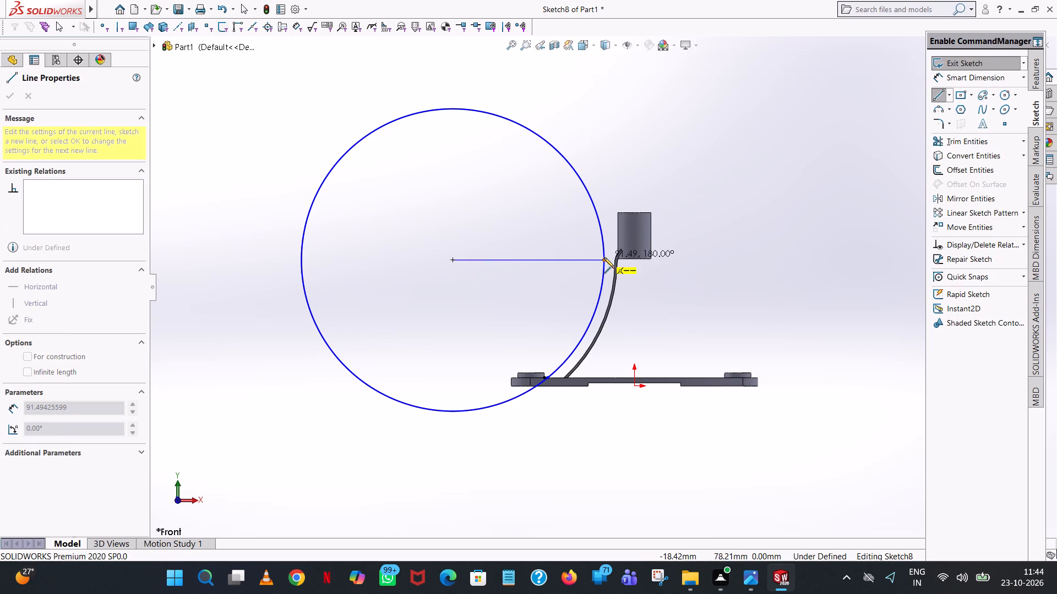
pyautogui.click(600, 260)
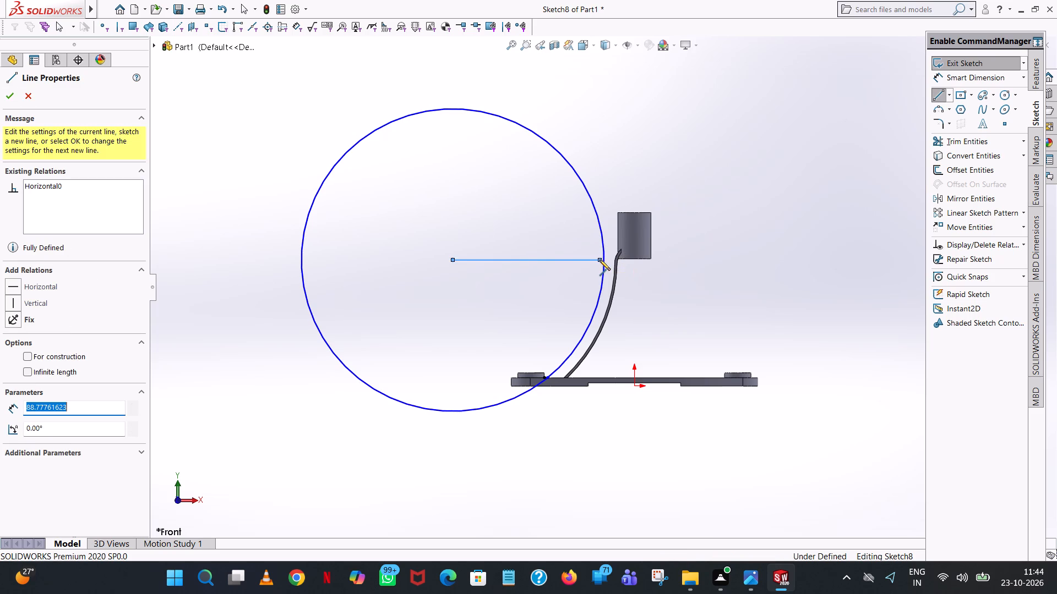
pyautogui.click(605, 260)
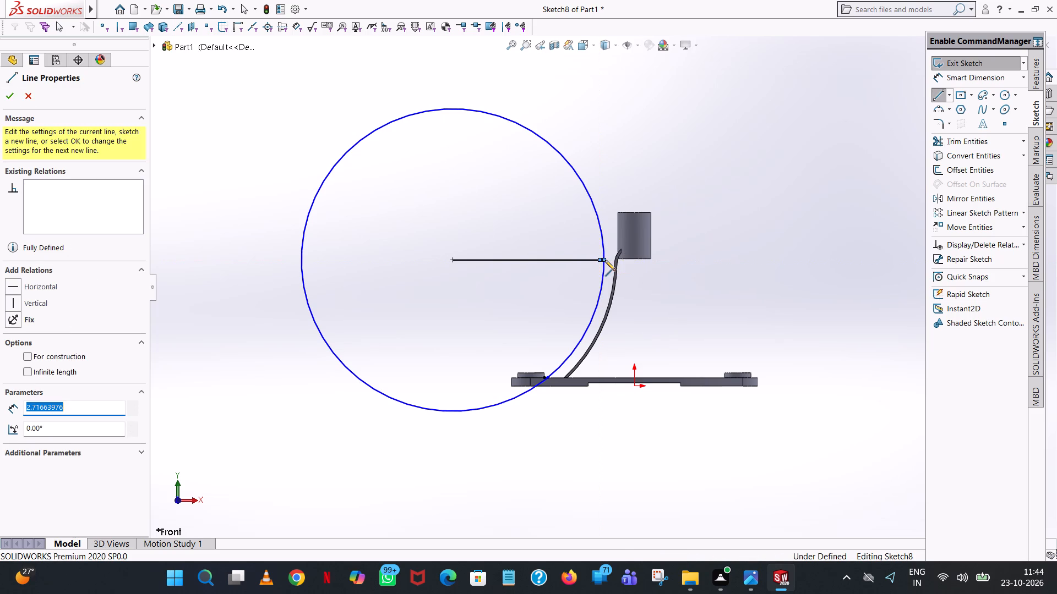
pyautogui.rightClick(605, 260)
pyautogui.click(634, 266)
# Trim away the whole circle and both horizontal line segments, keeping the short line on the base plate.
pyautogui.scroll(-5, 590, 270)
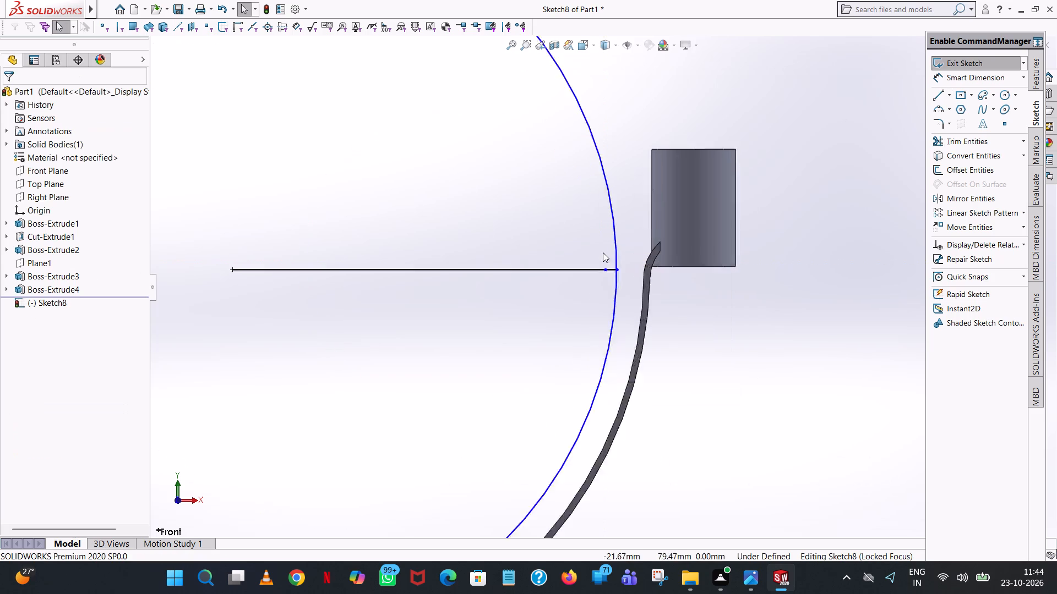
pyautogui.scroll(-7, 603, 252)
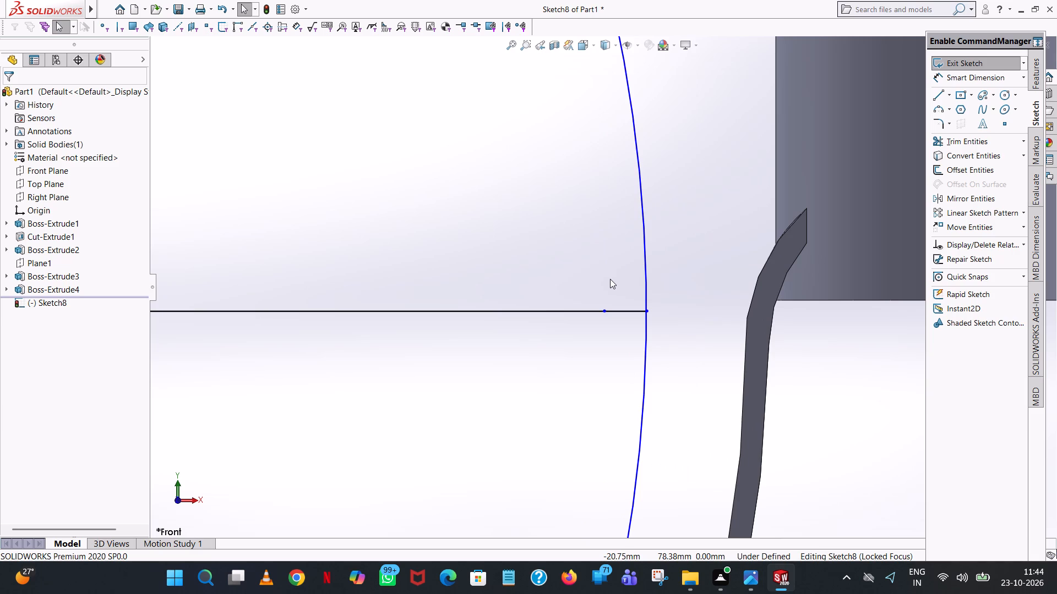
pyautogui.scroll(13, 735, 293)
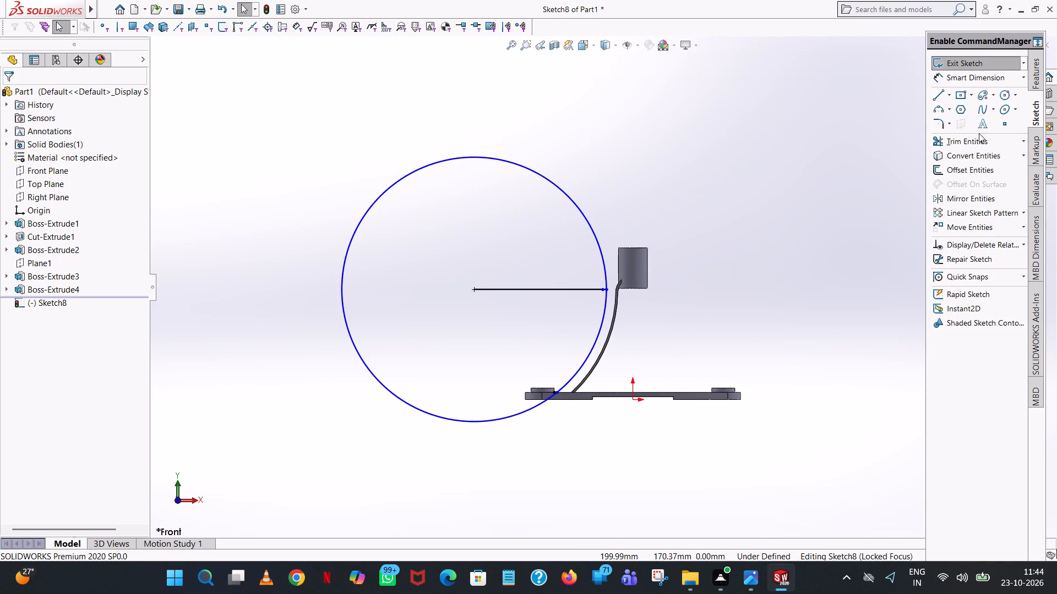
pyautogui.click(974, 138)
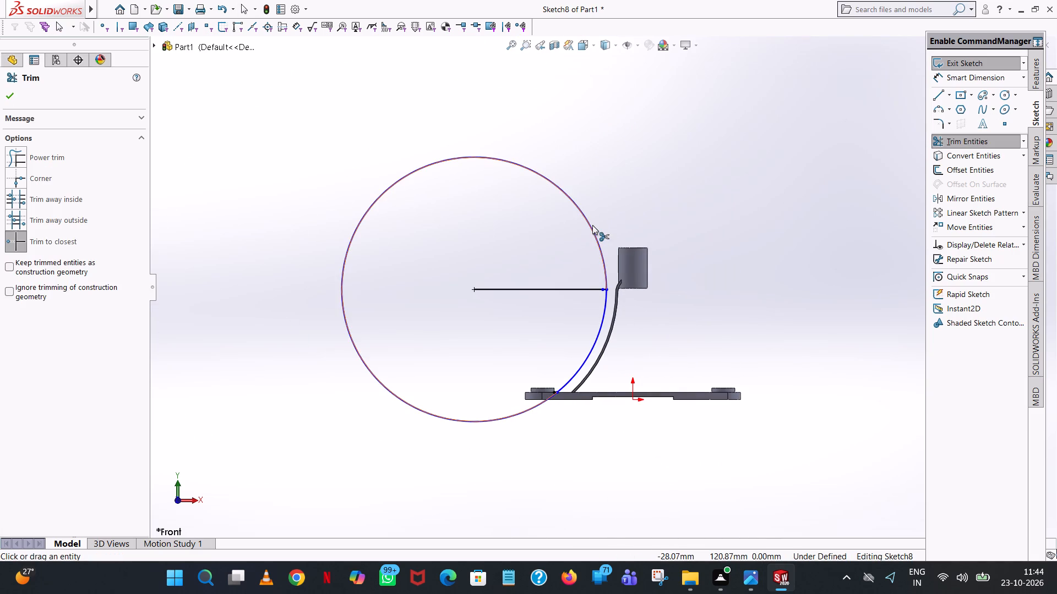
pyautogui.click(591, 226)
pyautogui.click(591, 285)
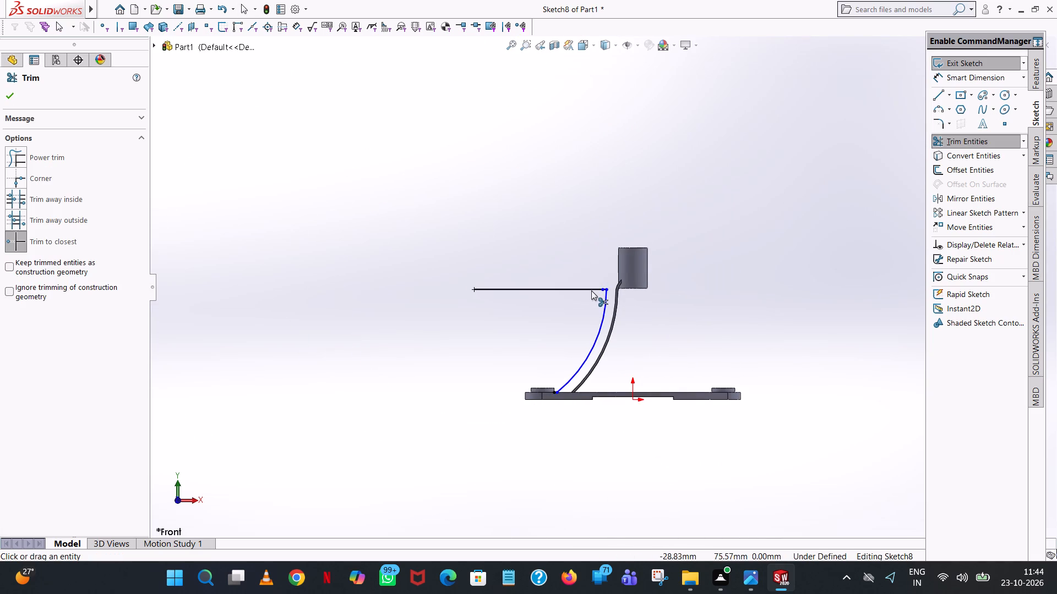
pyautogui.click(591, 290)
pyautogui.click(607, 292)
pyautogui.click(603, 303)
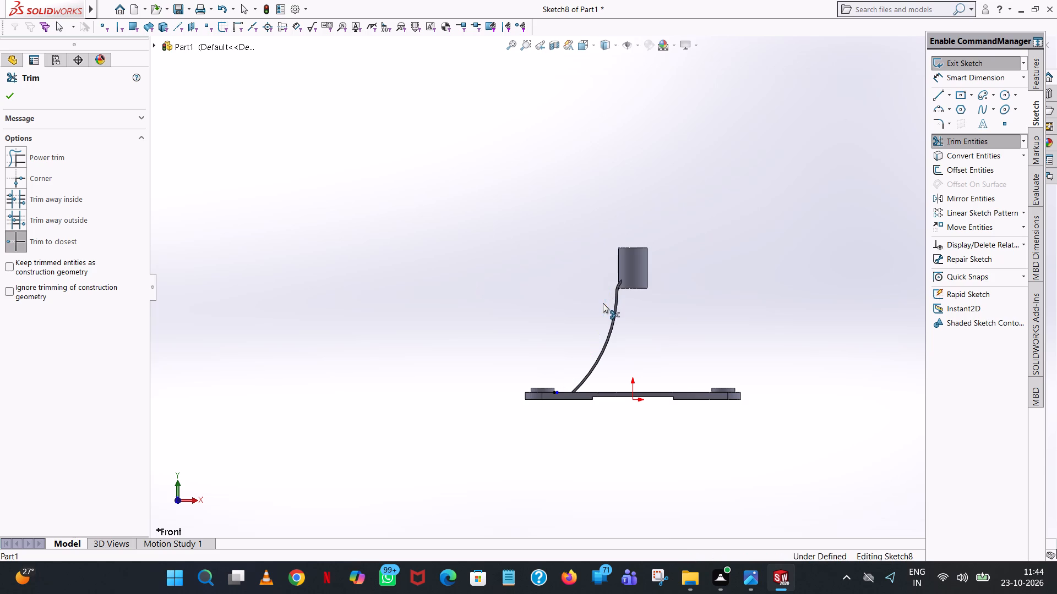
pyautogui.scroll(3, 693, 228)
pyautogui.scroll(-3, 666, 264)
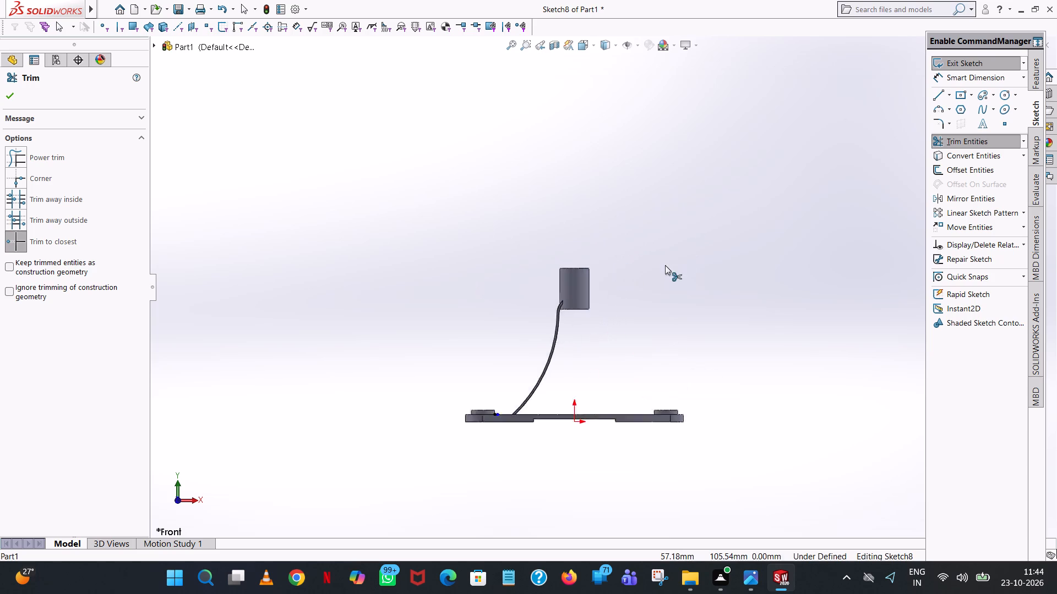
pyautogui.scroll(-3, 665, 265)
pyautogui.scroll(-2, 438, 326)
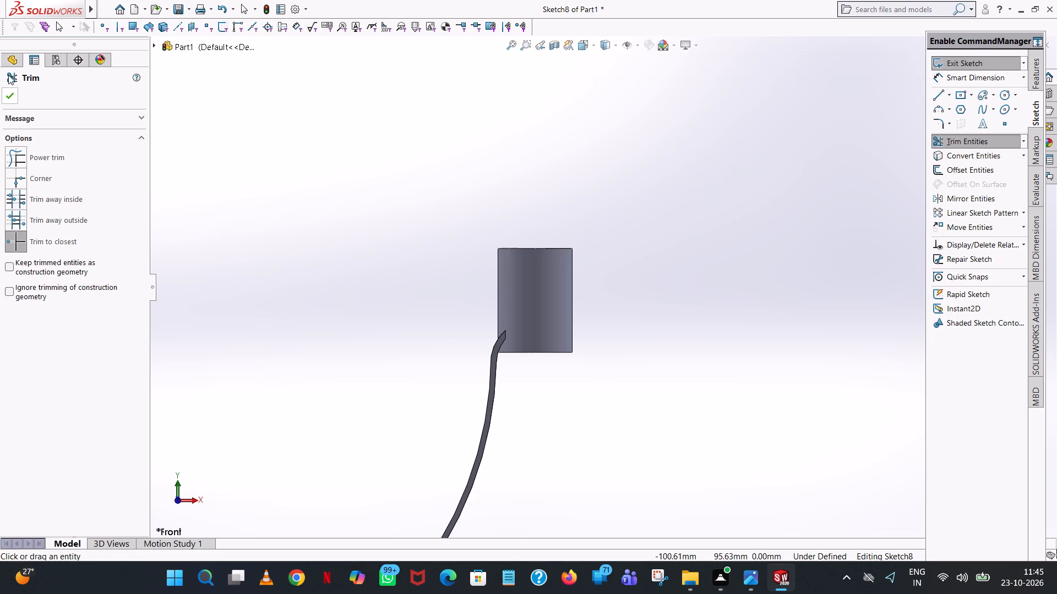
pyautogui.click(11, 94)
# Exit the Front Plane sketch that holds the short line on the base plate.
pyautogui.scroll(5, 608, 291)
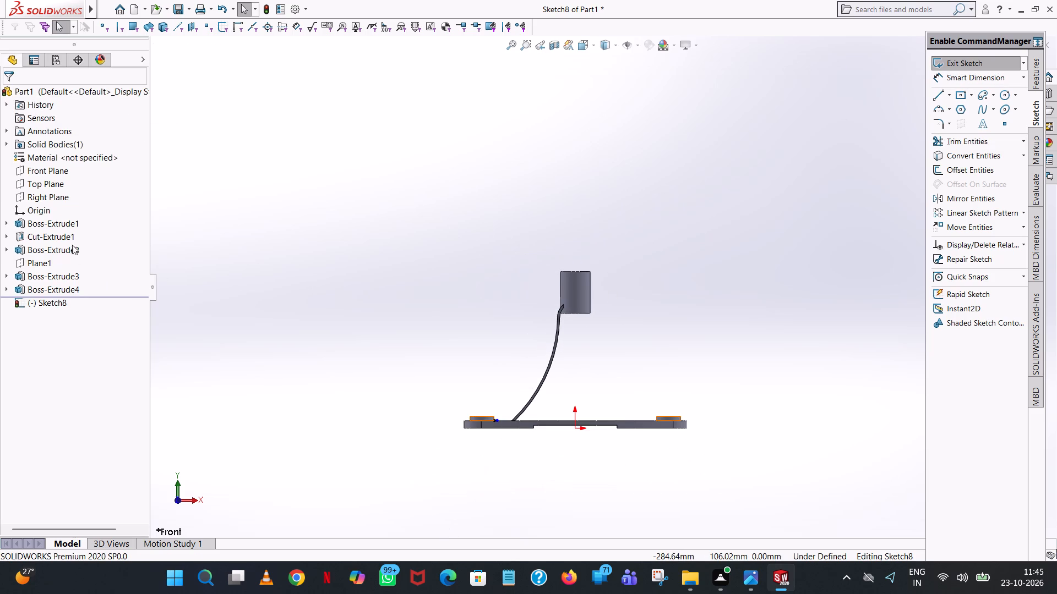
pyautogui.click(50, 184)
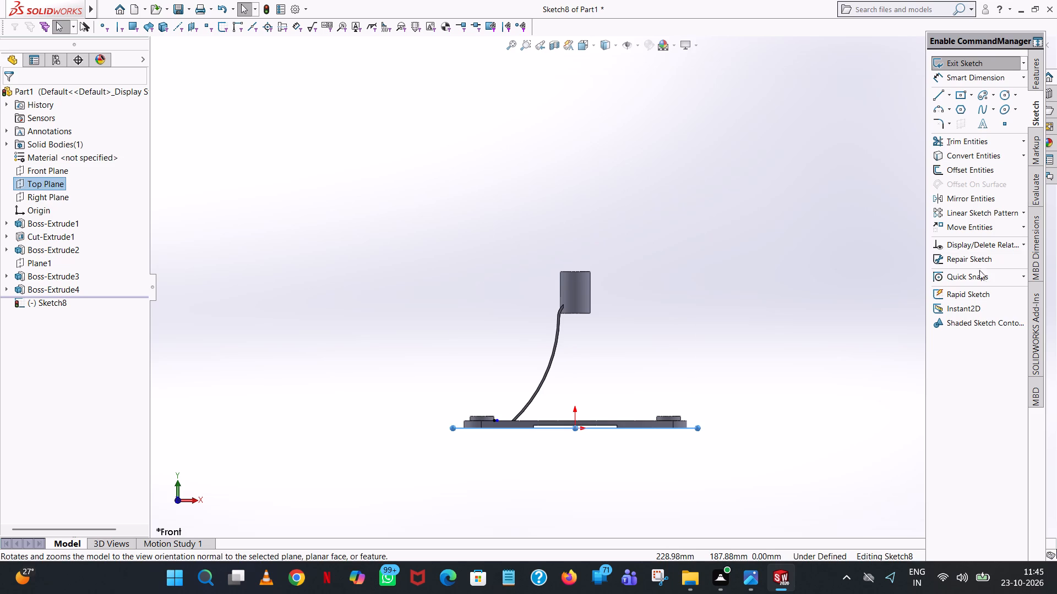
pyautogui.click(963, 69)
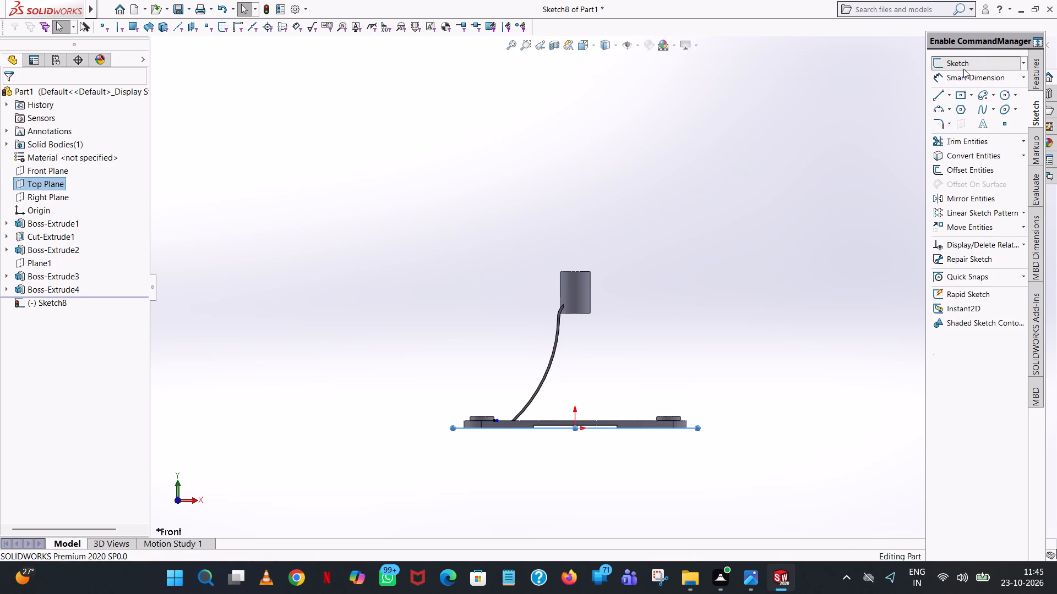
# Create a reference plane offset 173-22 mm above the Top Plane.
pyautogui.click(51, 184)
pyautogui.click(958, 340)
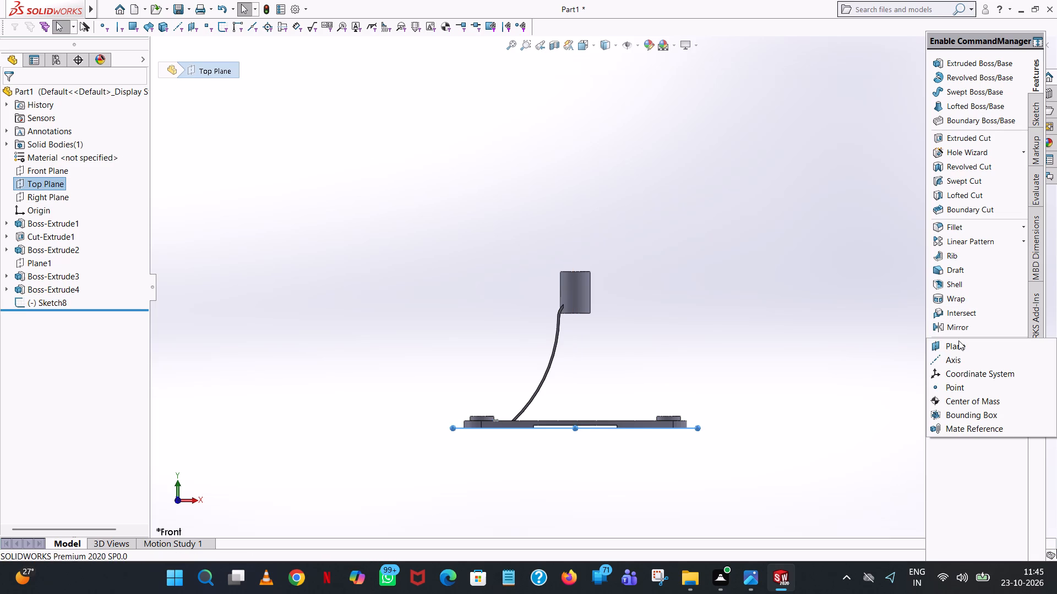
pyautogui.click(956, 345)
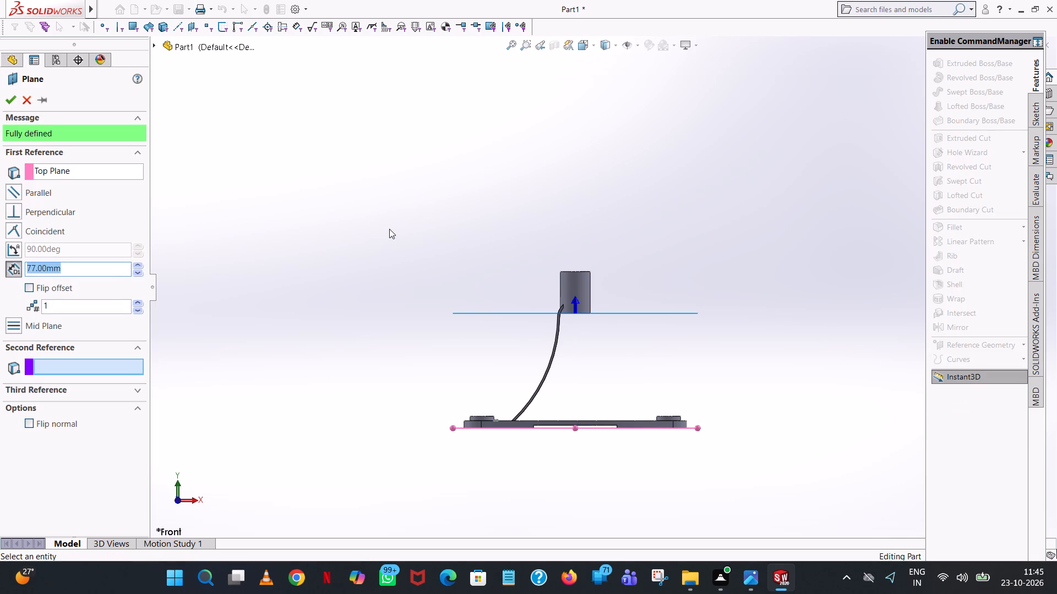
pyautogui.click(67, 266)
pyautogui.moveTo(67, 266); pyautogui.dragTo(0, 277)
pyautogui.write('12')
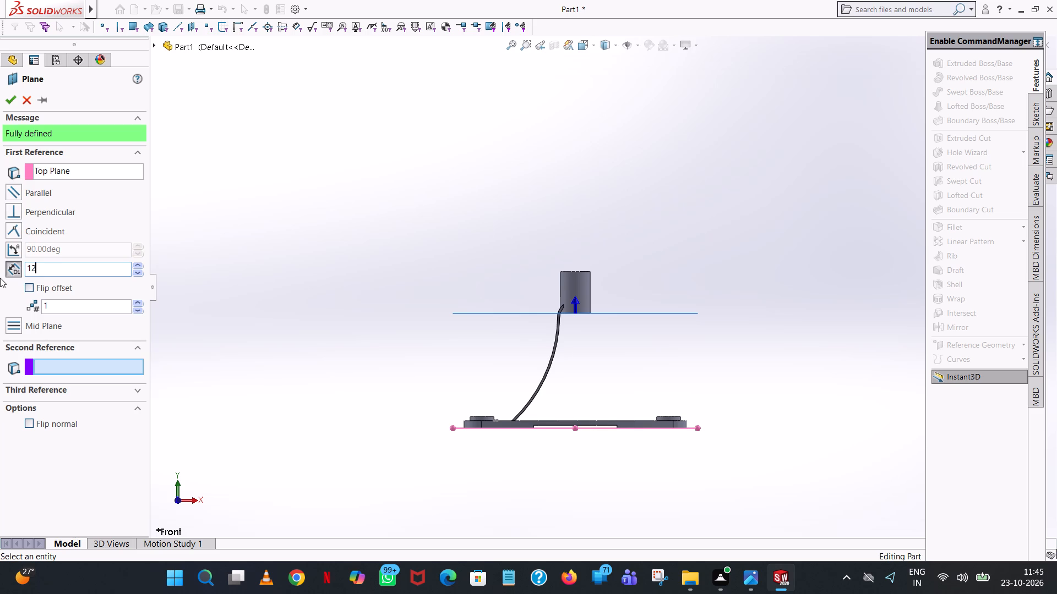
pyautogui.press('BackSpace')
pyautogui.write('73')
pyautogui.press('-')
pyautogui.write('22')
pyautogui.press('-')
pyautogui.write('41')
pyautogui.press('-')
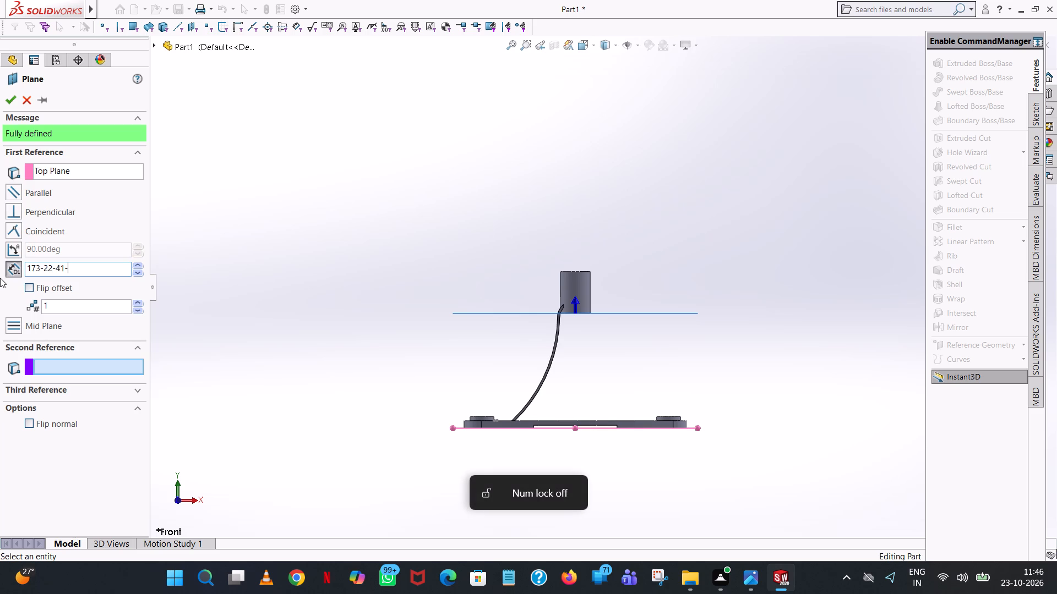
pyautogui.press('BackSpace')
pyautogui.press('BackSpace')
pyautogui.press('BackSpace')
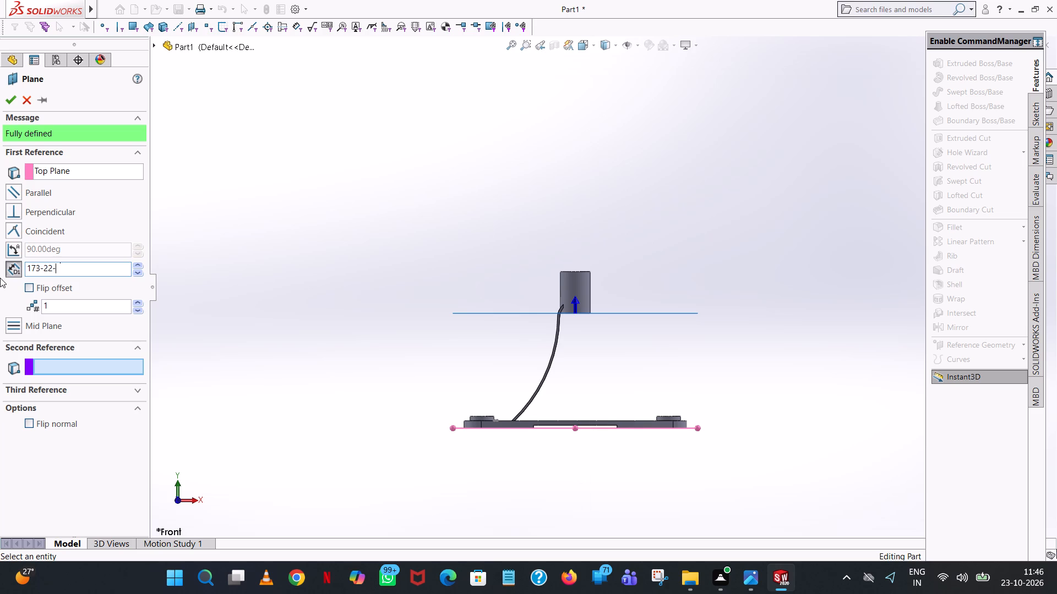
pyautogui.press('BackSpace')
pyautogui.click(9, 98)
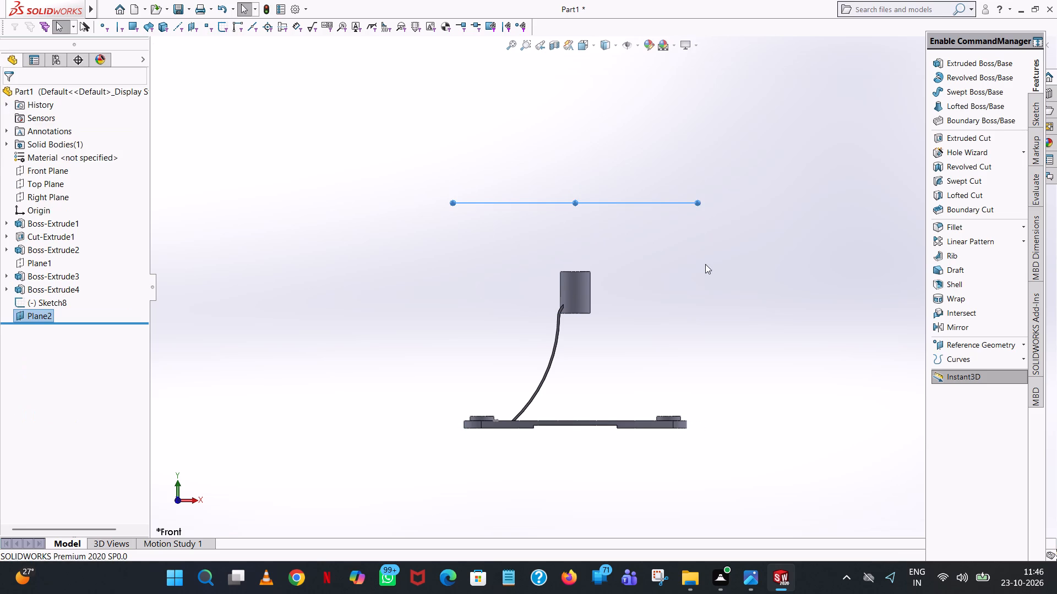
# Start a new sketch on the offset reference plane above the cylinder.
pyautogui.click(709, 176)
pyautogui.moveTo(696, 202); pyautogui.dragTo(633, 443, button='middle')
pyautogui.scroll(1, 677, 280)
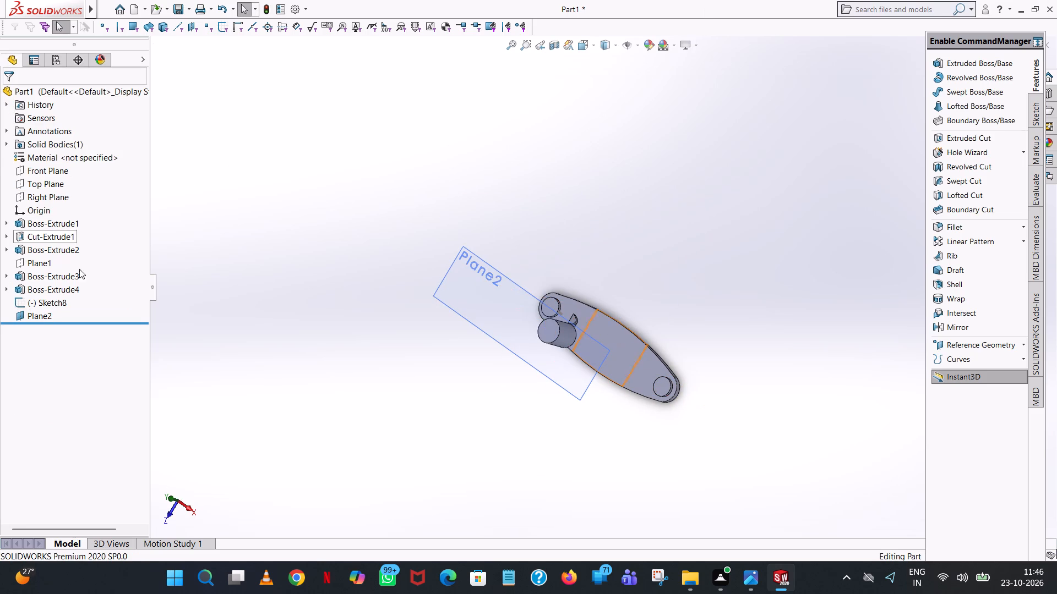
pyautogui.click(29, 315)
pyautogui.click(36, 302)
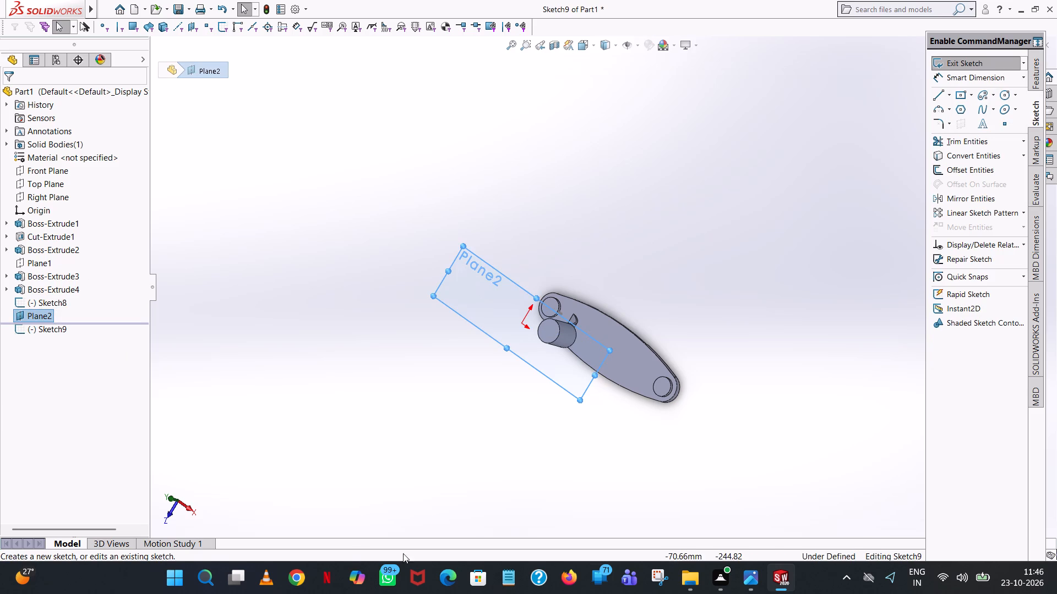
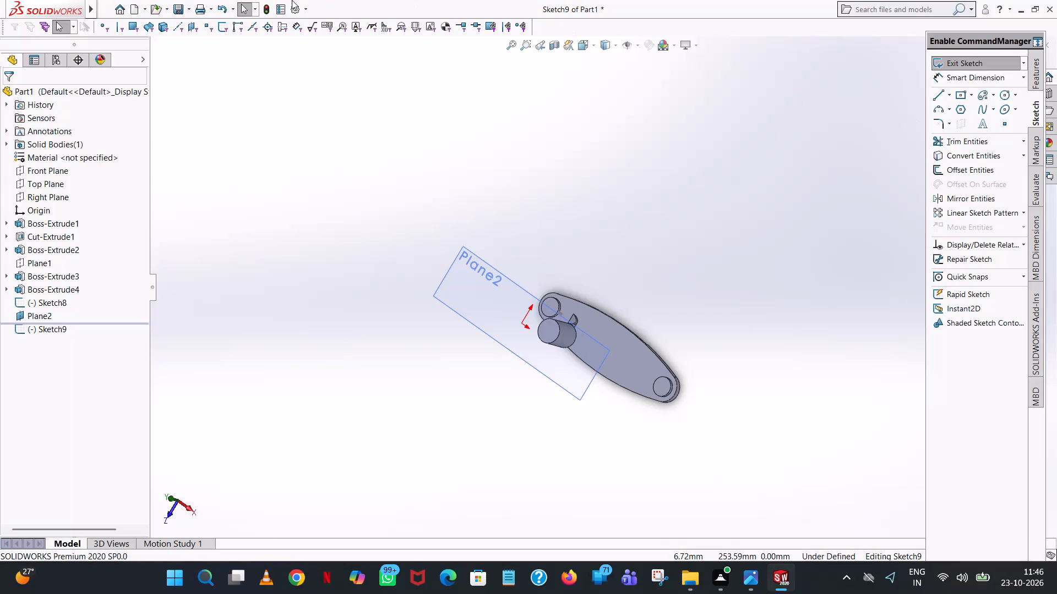
# Sketch a circle of 10 mm radius centred on the origin, matching the outline of the cylinder below.
pyautogui.click(597, 42)
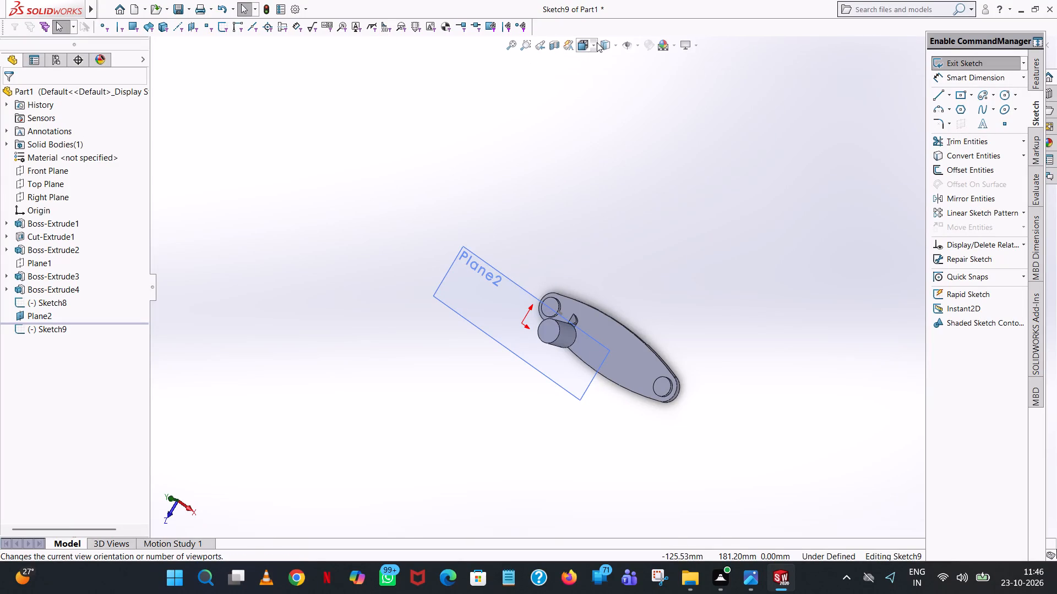
pyautogui.click(644, 111)
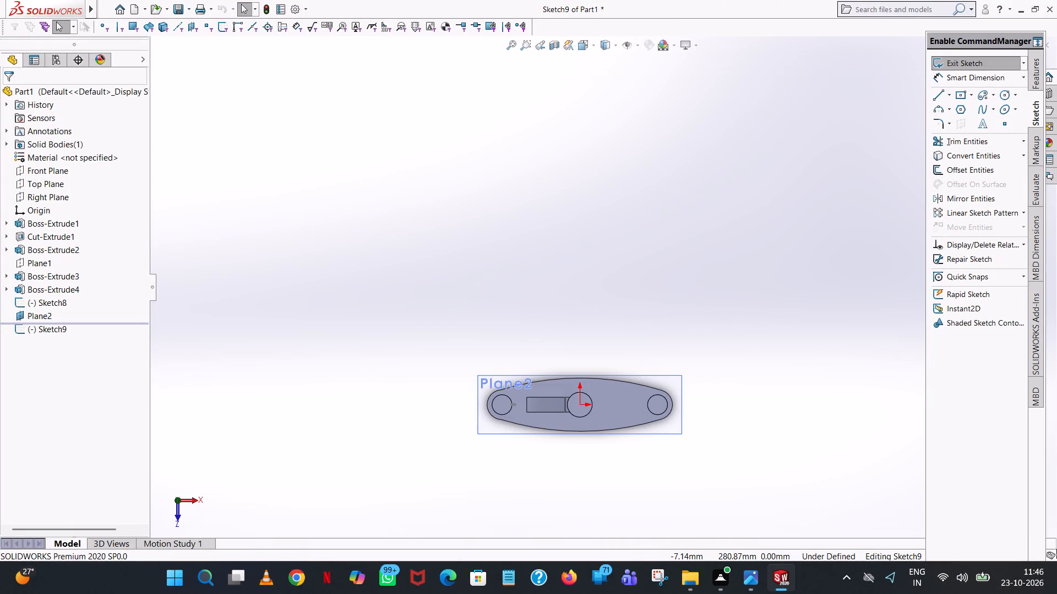
pyautogui.scroll(-2, 625, 455)
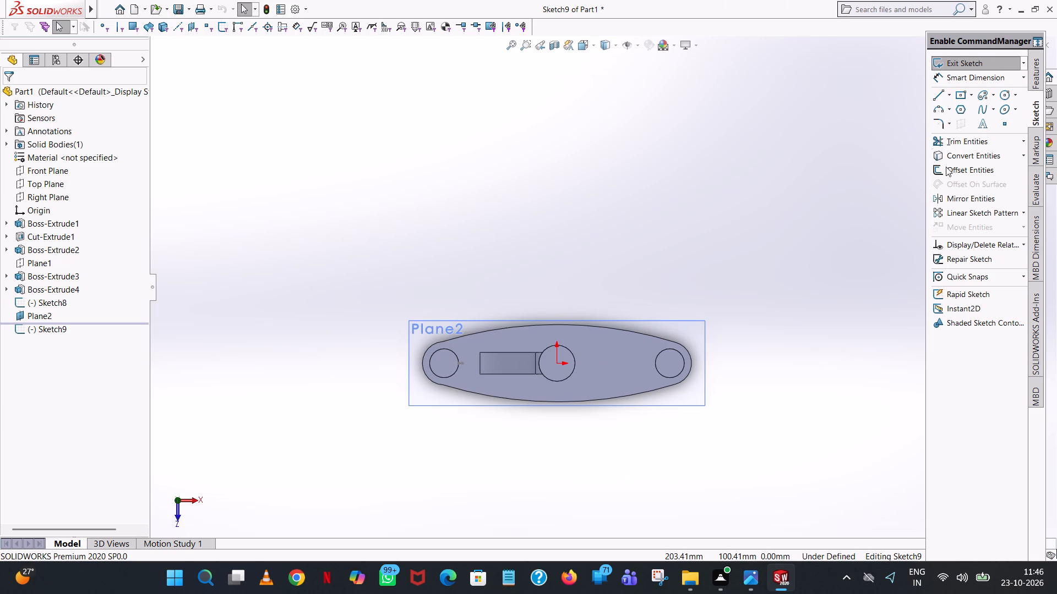
pyautogui.click(1002, 95)
pyautogui.scroll(-6, 557, 334)
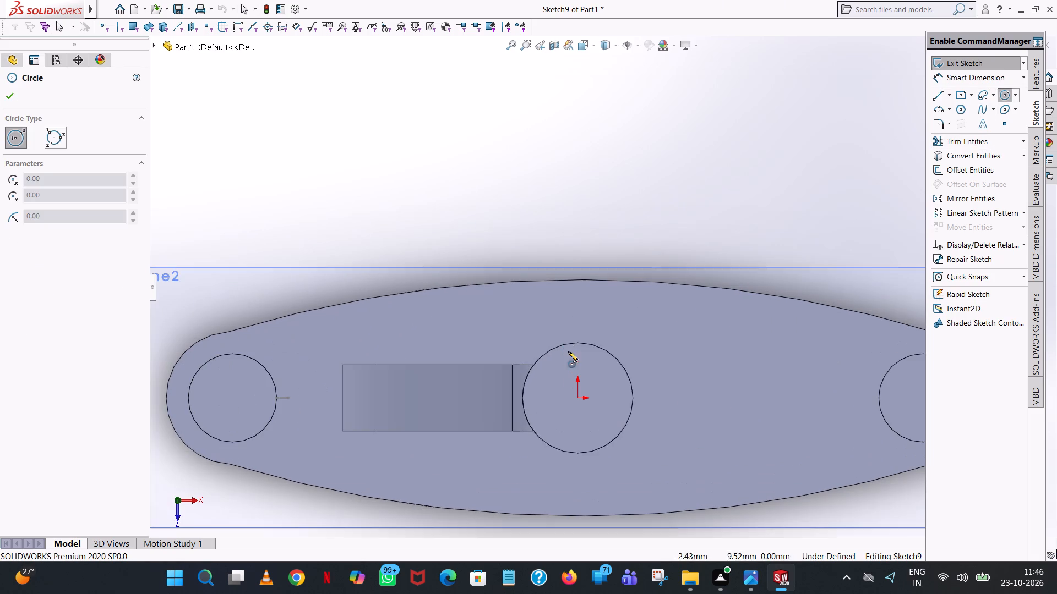
pyautogui.click(579, 397)
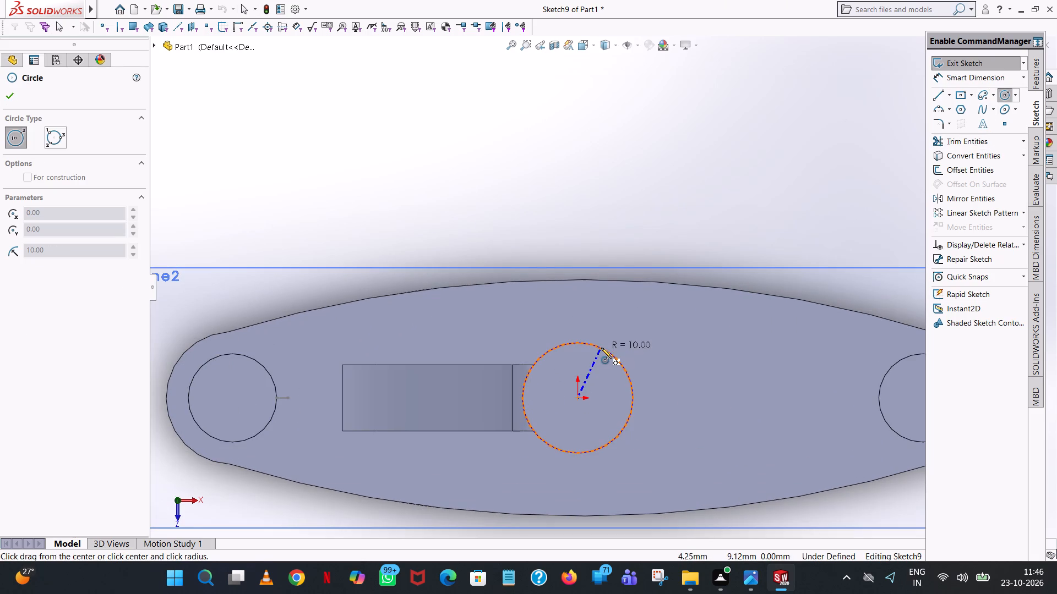
pyautogui.click(601, 348)
pyautogui.rightClick(601, 348)
pyautogui.click(630, 356)
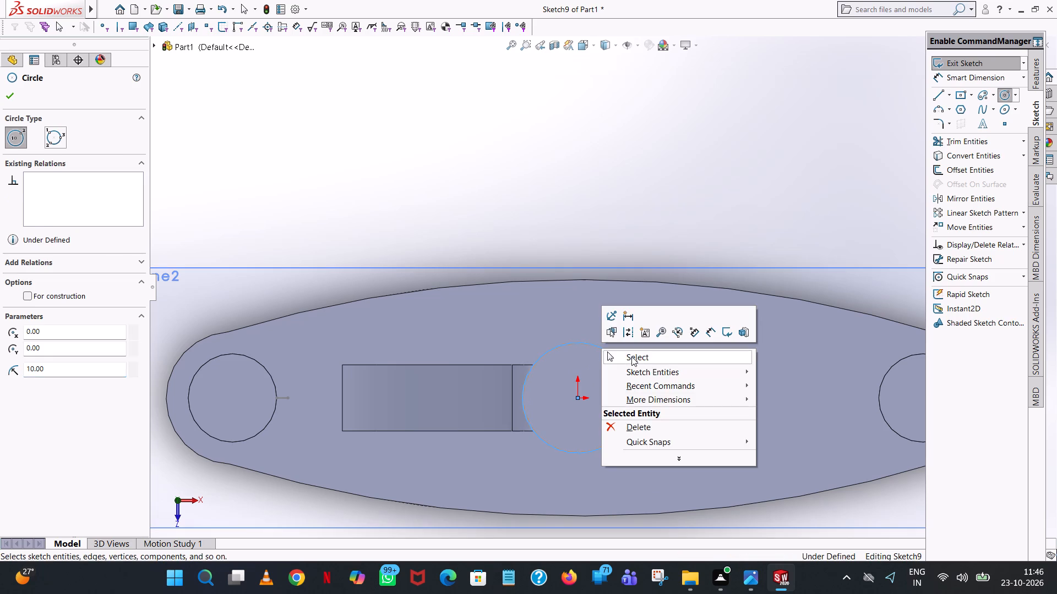
# Dimension the circle's diameter at 20 mm.
pyautogui.click(941, 80)
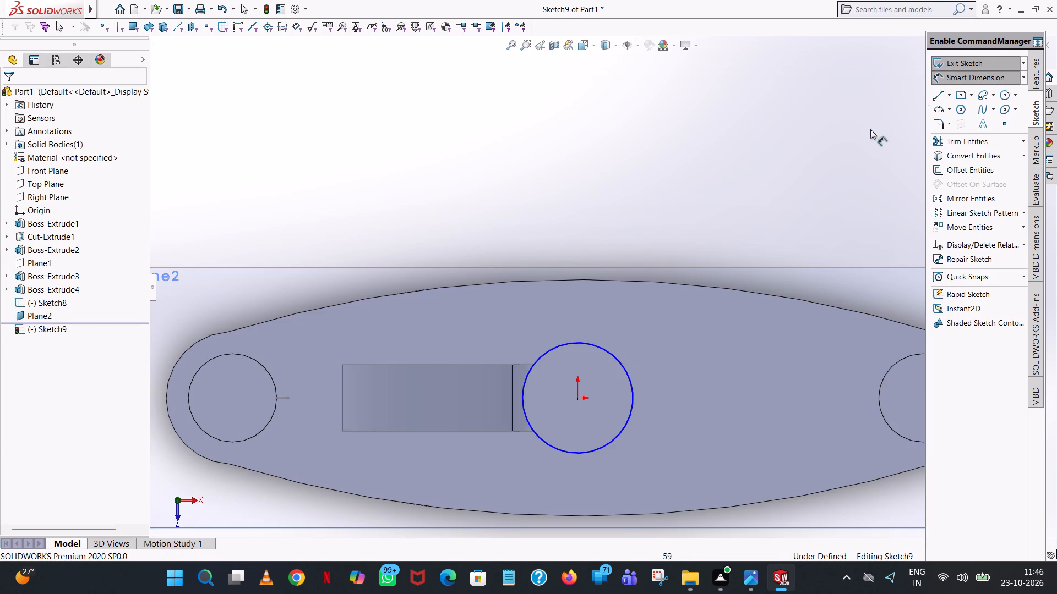
pyautogui.click(587, 346)
pyautogui.click(535, 151)
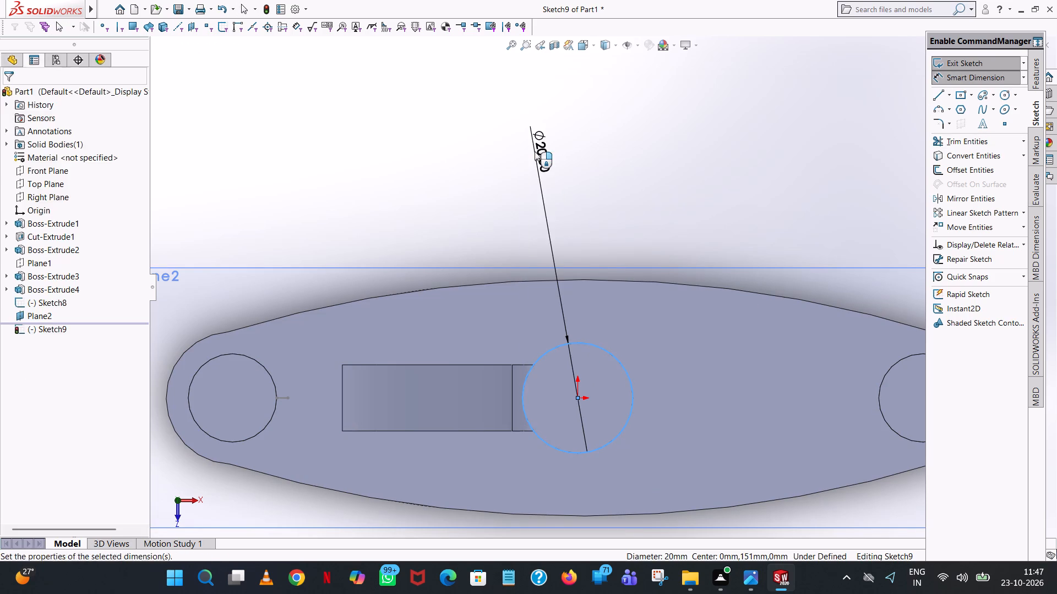
pyautogui.click(489, 139)
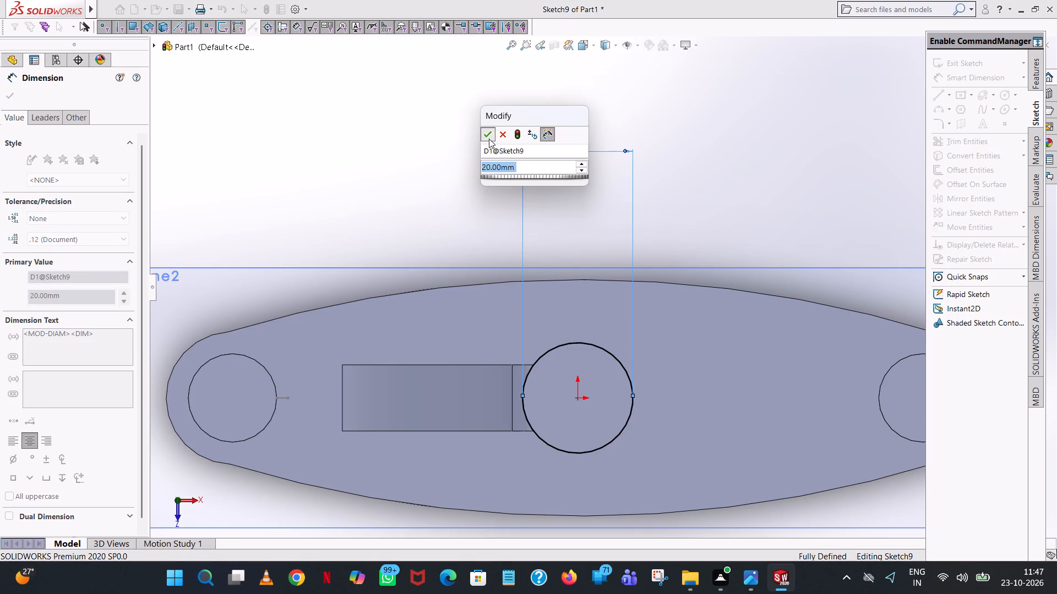
pyautogui.click(761, 117)
# Extrude the circle upward as a blind boss 22 mm deep, forming an upper cylinder above the existing one.
pyautogui.click(1036, 57)
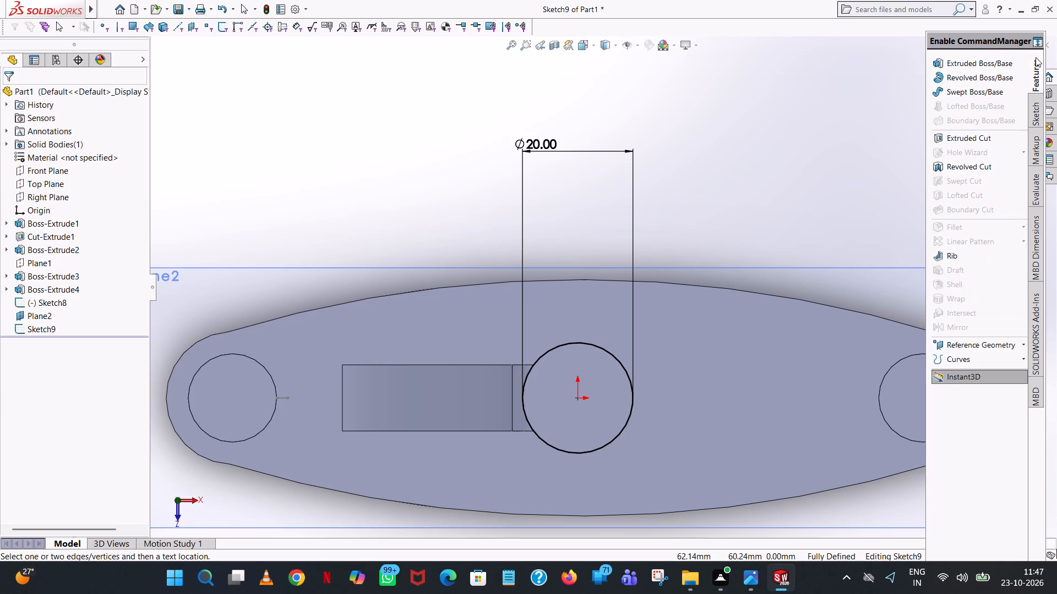
pyautogui.click(1012, 58)
pyautogui.moveTo(819, 312); pyautogui.dragTo(806, 210, button='middle')
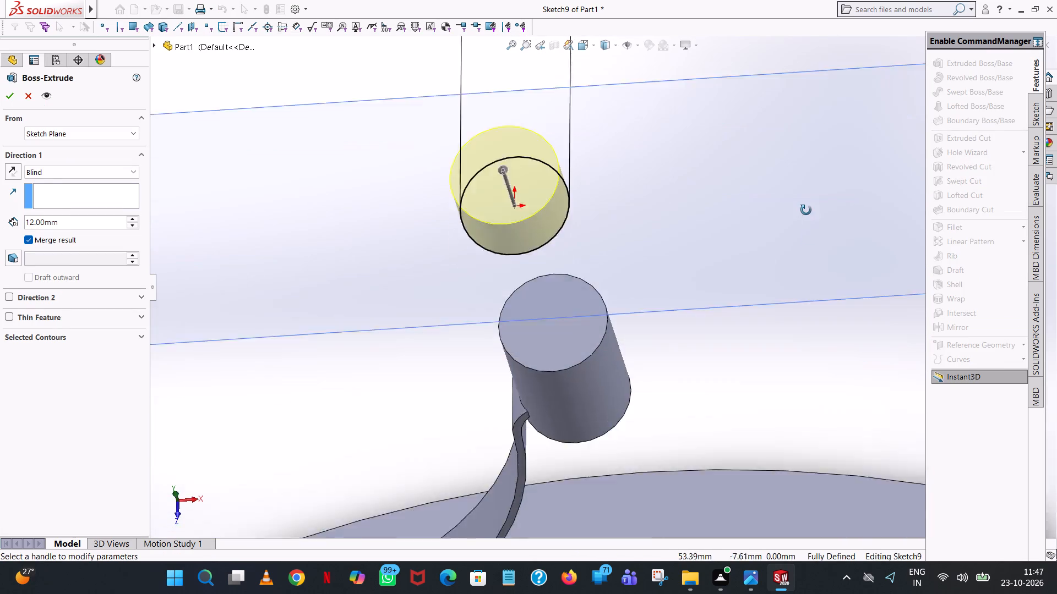
pyautogui.moveTo(806, 210); pyautogui.dragTo(806, 199, button='middle')
pyautogui.scroll(5, 815, 210)
pyautogui.scroll(3, 671, 340)
pyautogui.moveTo(671, 339); pyautogui.dragTo(697, 189, button='middle')
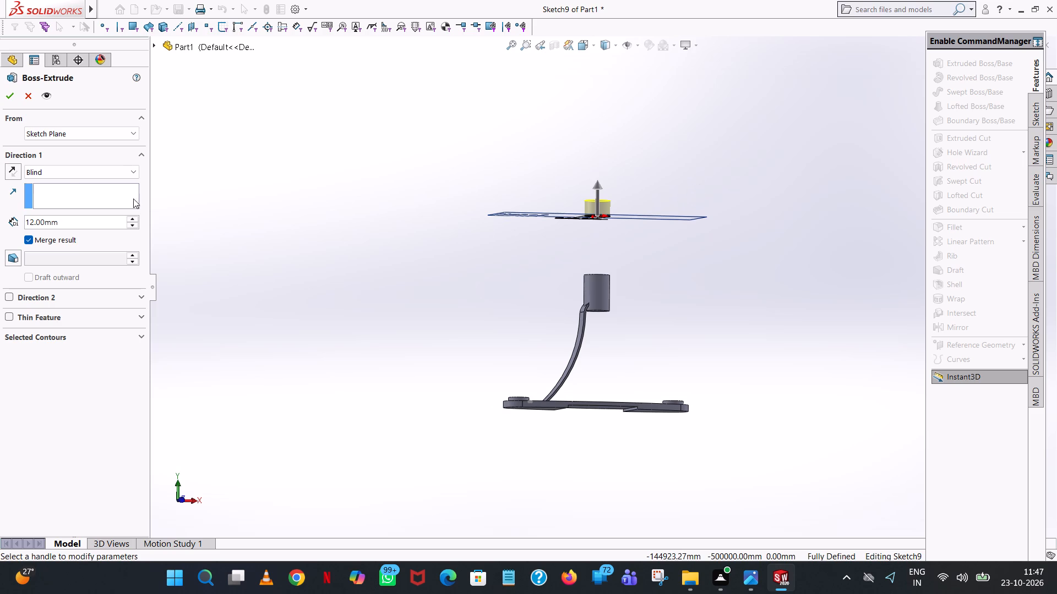
pyautogui.click(131, 218)
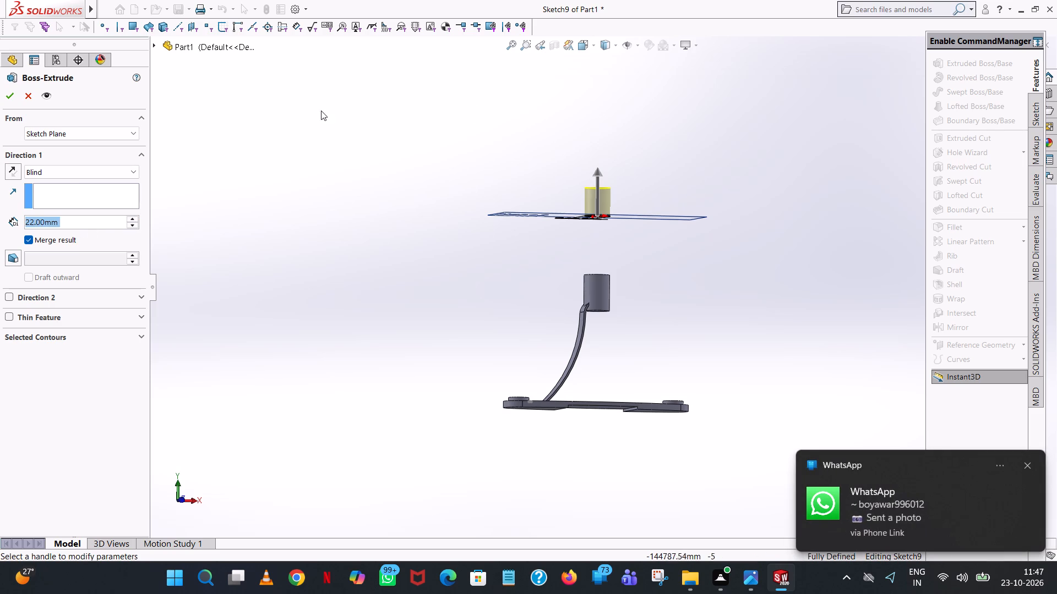
pyautogui.click(6, 92)
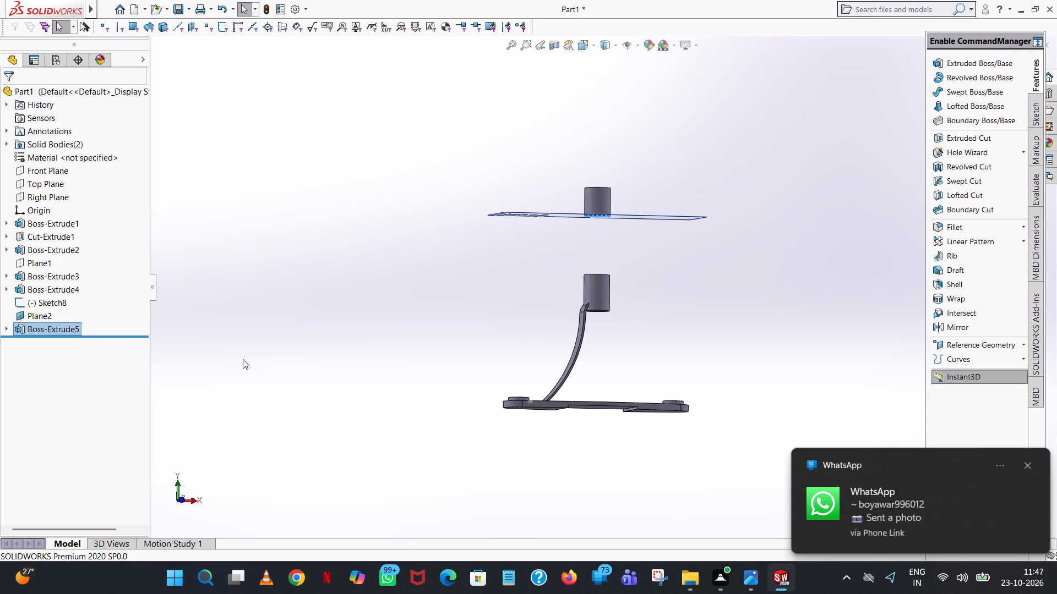
# Hide the offset reference plane at the bottom of the upper cylinder.
pyautogui.click(48, 316)
pyautogui.click(72, 300)
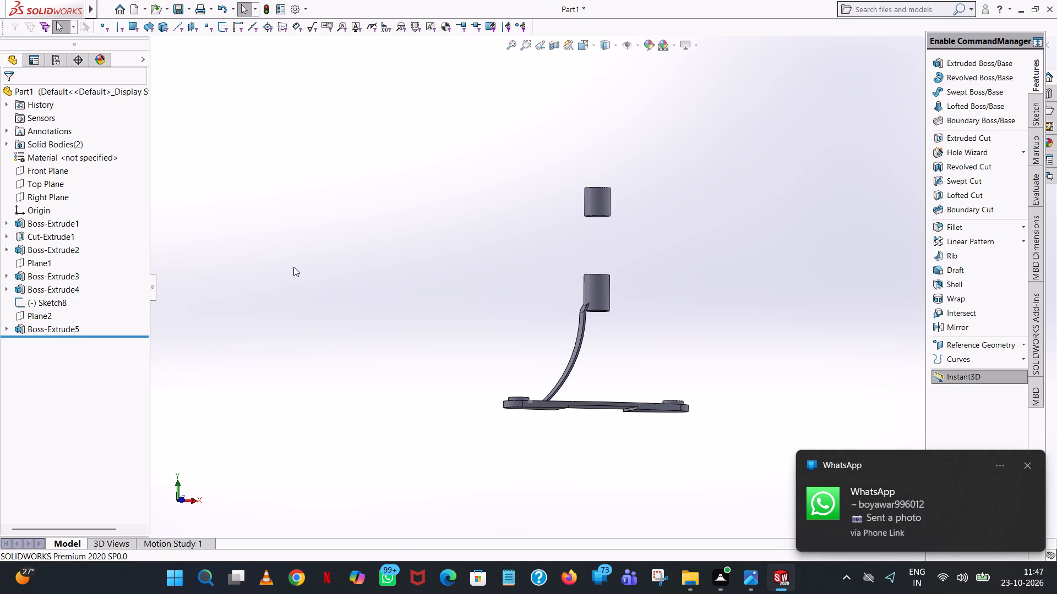
# Examine the upper cylinder's placement relative to the lower cylinder, curved arm and base plate from several angles.
pyautogui.moveTo(471, 262); pyautogui.dragTo(450, 251, button='middle')
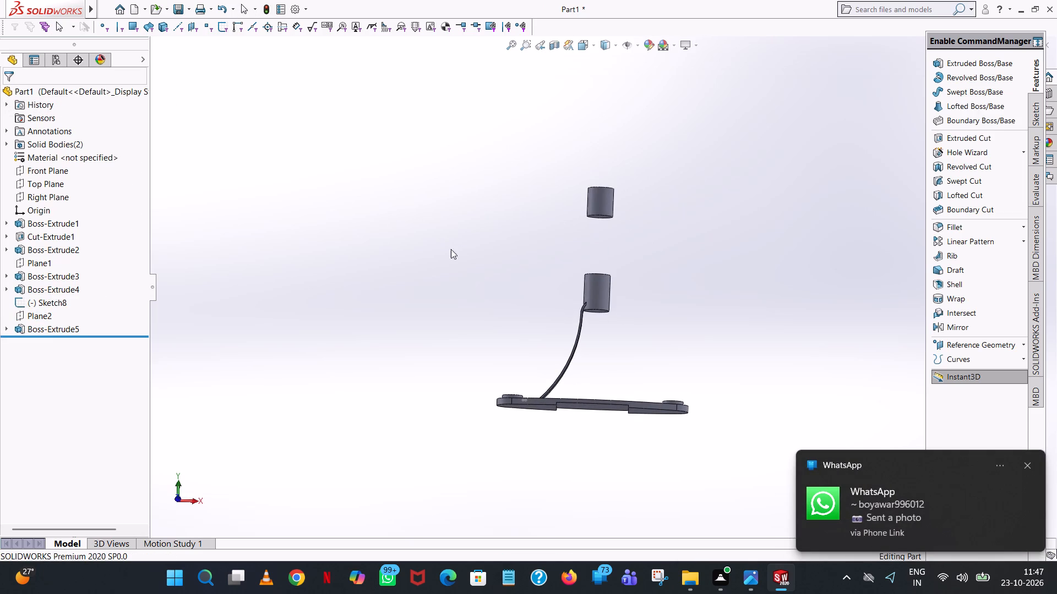
pyautogui.scroll(-4, 601, 256)
pyautogui.moveTo(601, 256); pyautogui.dragTo(601, 317, button='middle')
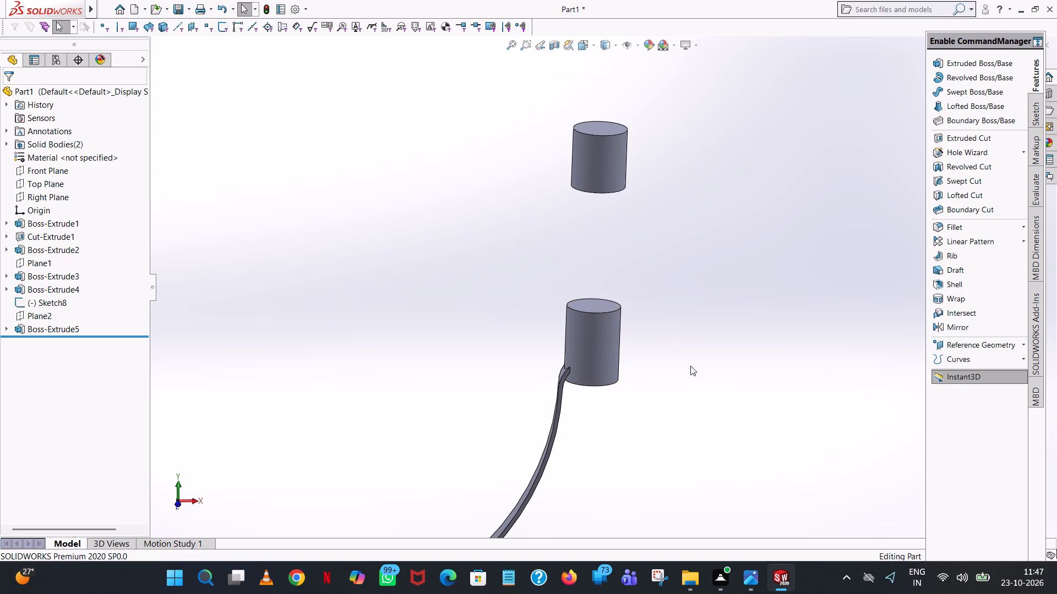
pyautogui.moveTo(597, 382); pyautogui.dragTo(628, 482, button='middle')
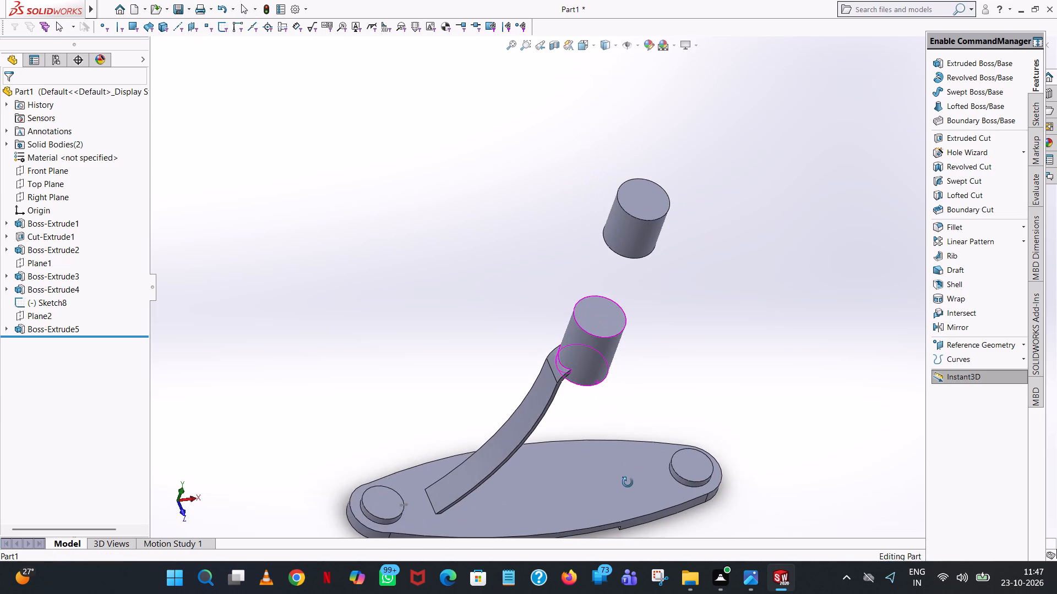
pyautogui.moveTo(628, 482); pyautogui.dragTo(635, 510, button='middle')
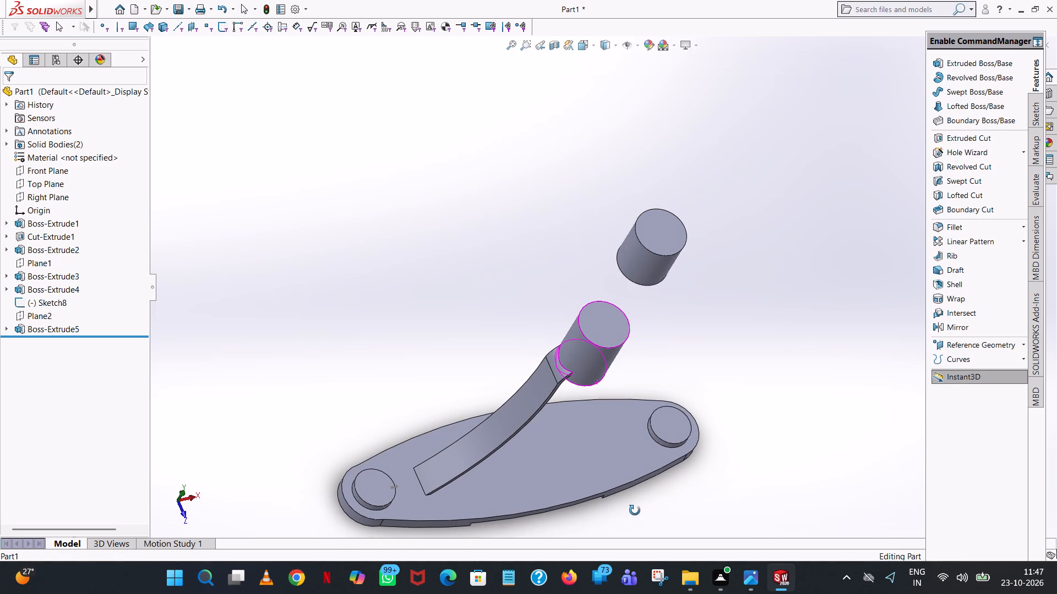
pyautogui.moveTo(635, 510); pyautogui.dragTo(631, 433, button='middle')
pyautogui.scroll(1, 635, 487)
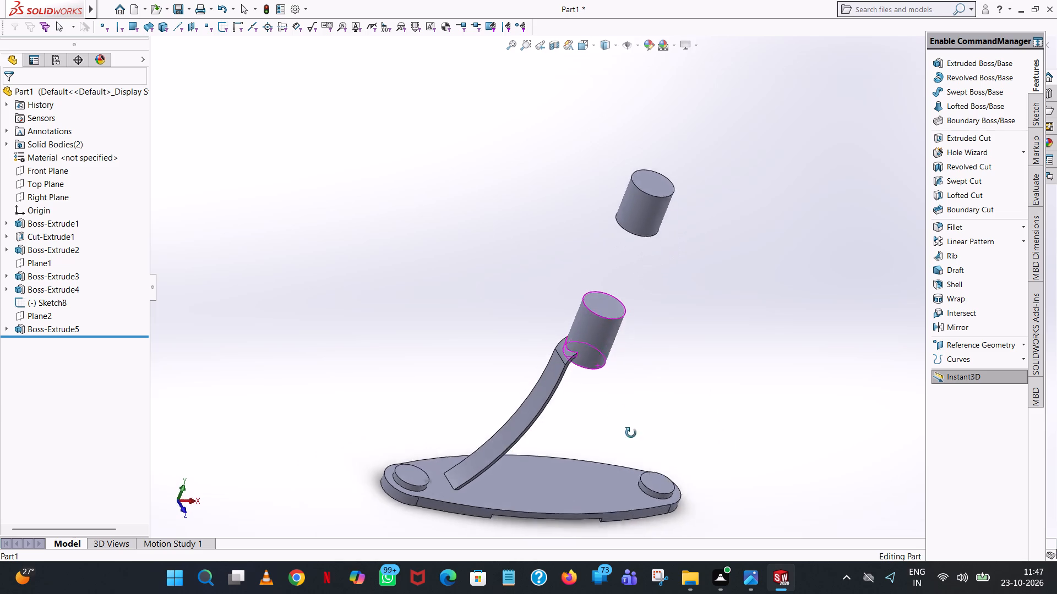
pyautogui.moveTo(631, 433); pyautogui.dragTo(586, 325, button='middle')
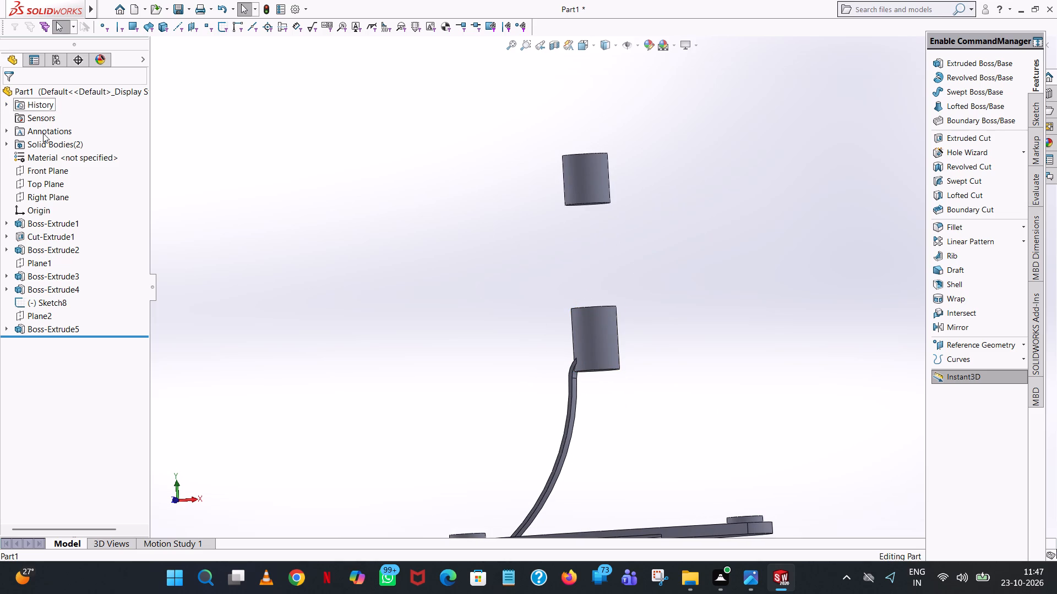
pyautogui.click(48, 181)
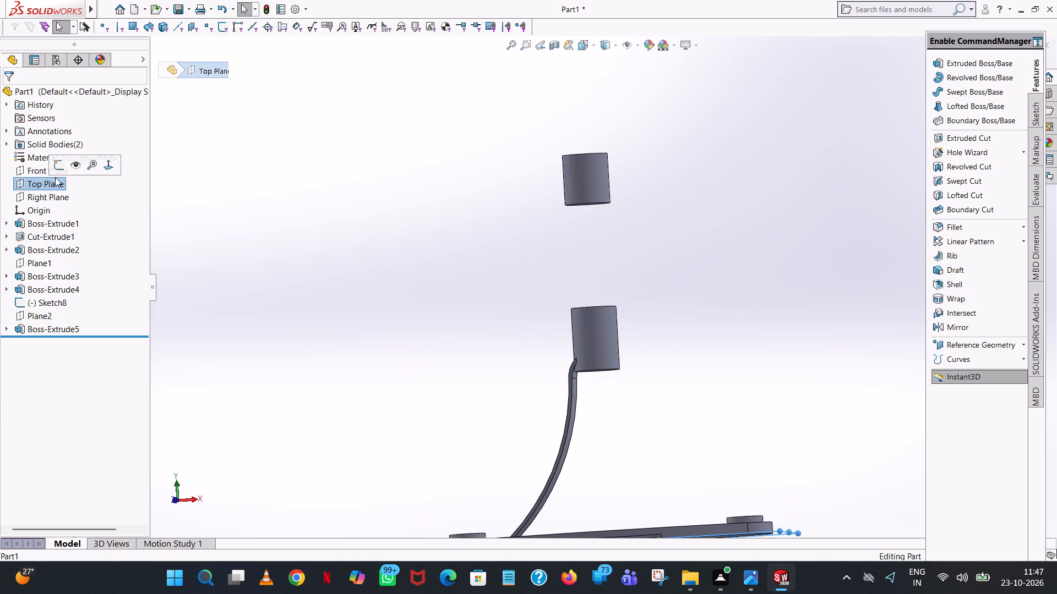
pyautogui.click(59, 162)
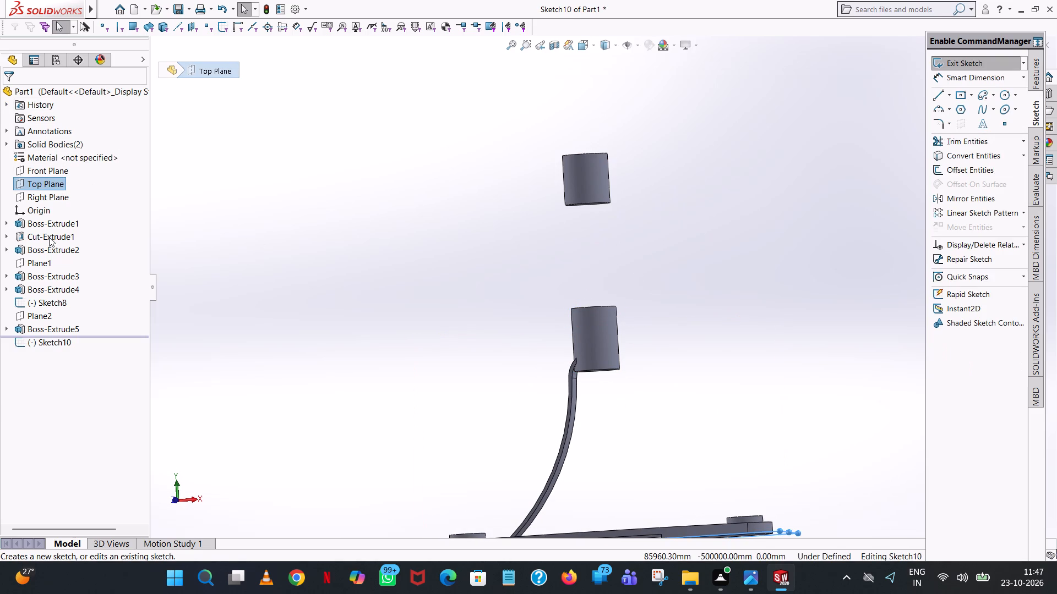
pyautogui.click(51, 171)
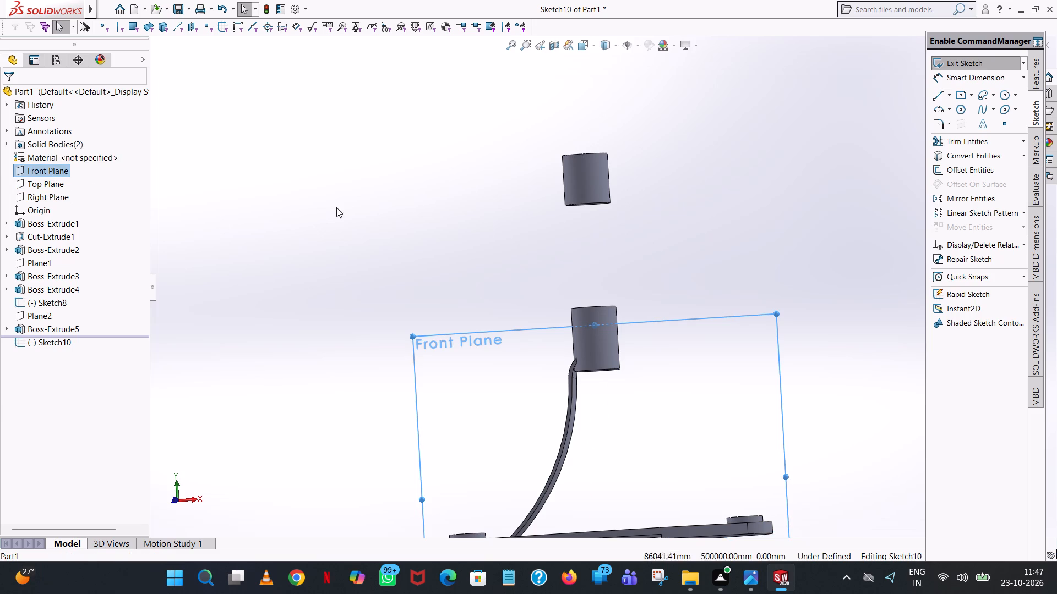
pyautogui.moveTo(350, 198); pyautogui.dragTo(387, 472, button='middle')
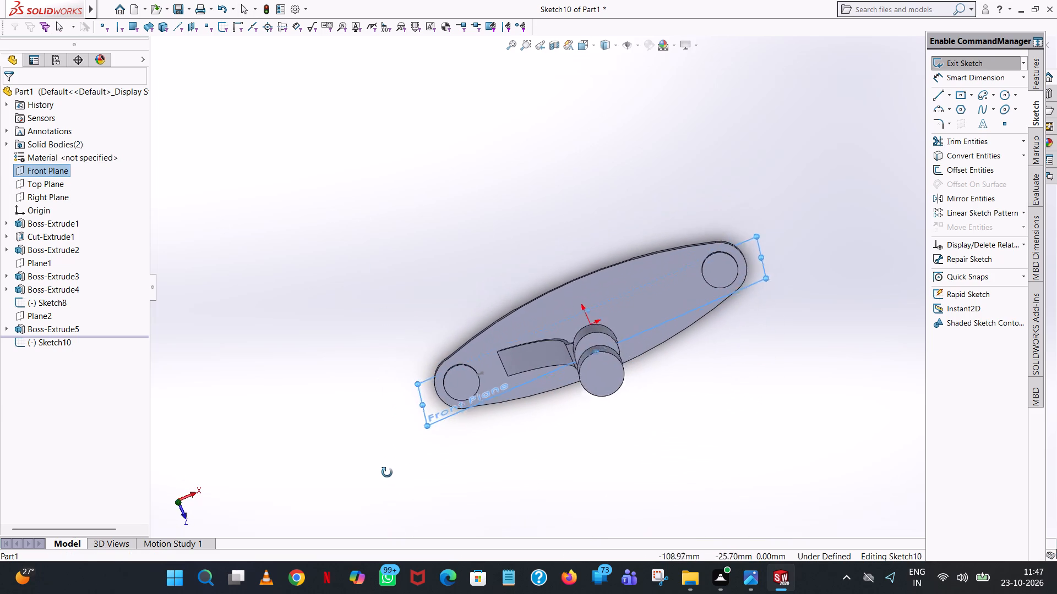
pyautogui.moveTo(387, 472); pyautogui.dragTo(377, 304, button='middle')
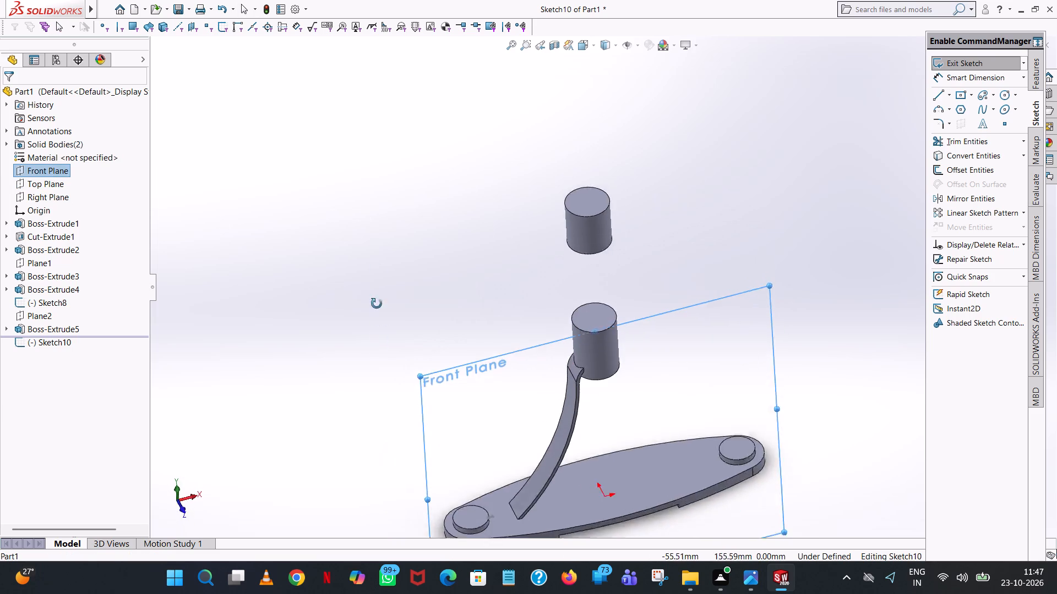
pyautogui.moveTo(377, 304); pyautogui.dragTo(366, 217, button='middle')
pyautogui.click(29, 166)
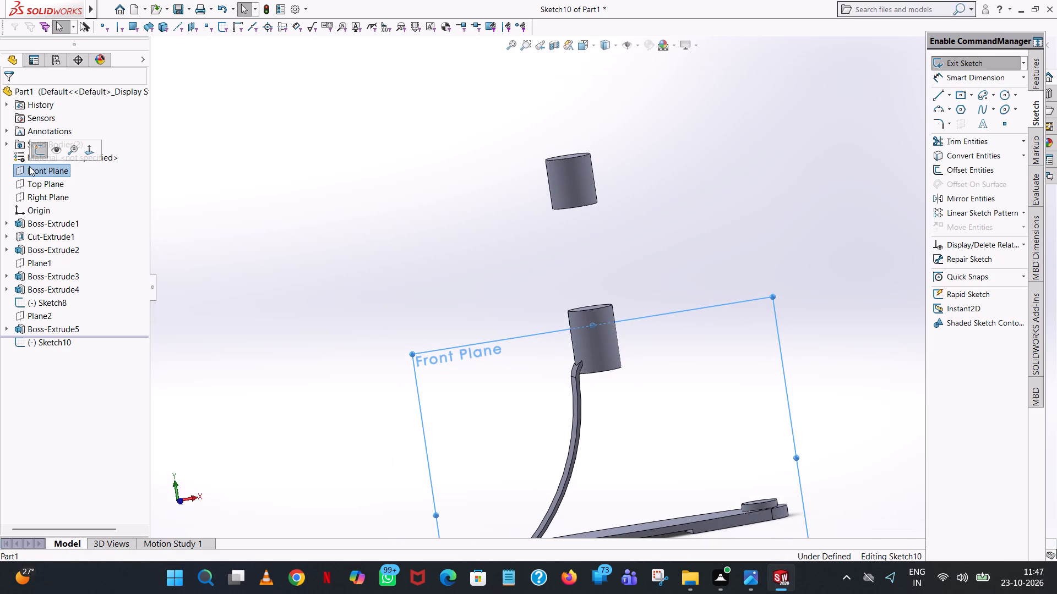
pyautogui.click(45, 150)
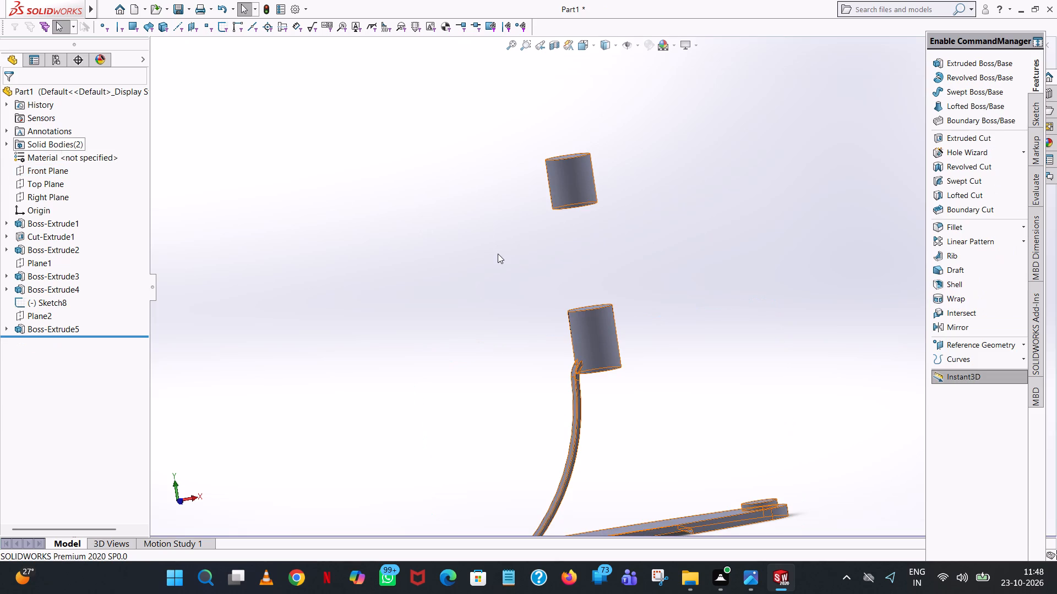
# Start a new sketch on the Front Plane and view it face-on.
pyautogui.scroll(4, 498, 254)
pyautogui.click(51, 169)
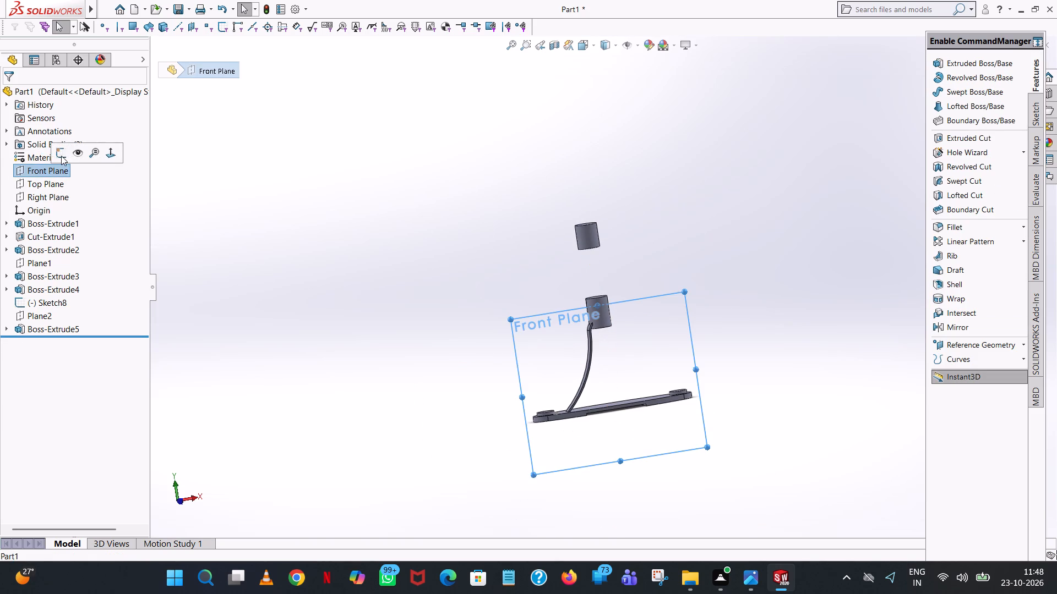
pyautogui.click(62, 155)
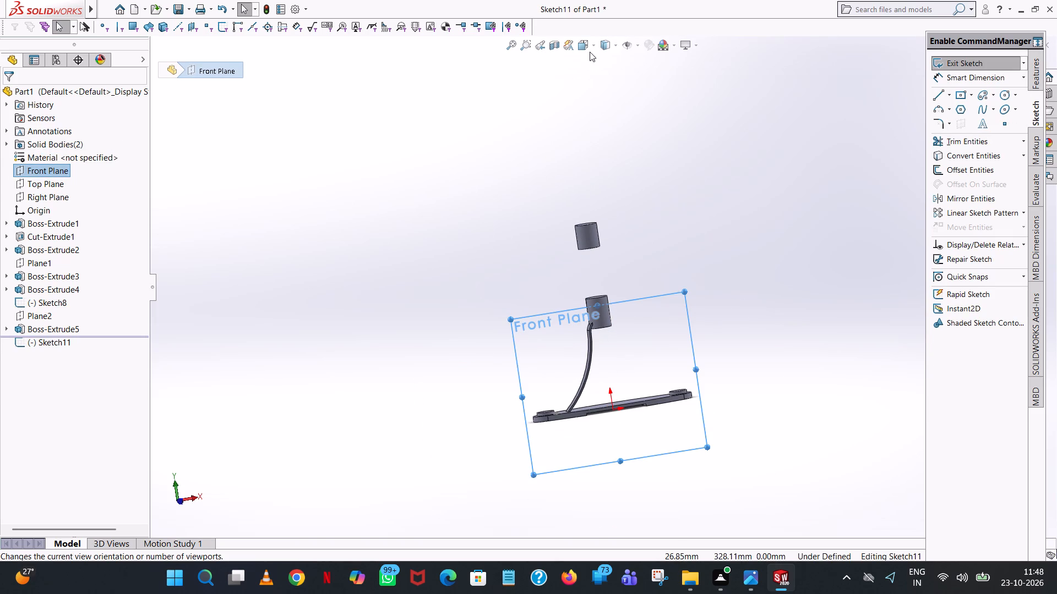
pyautogui.click(593, 43)
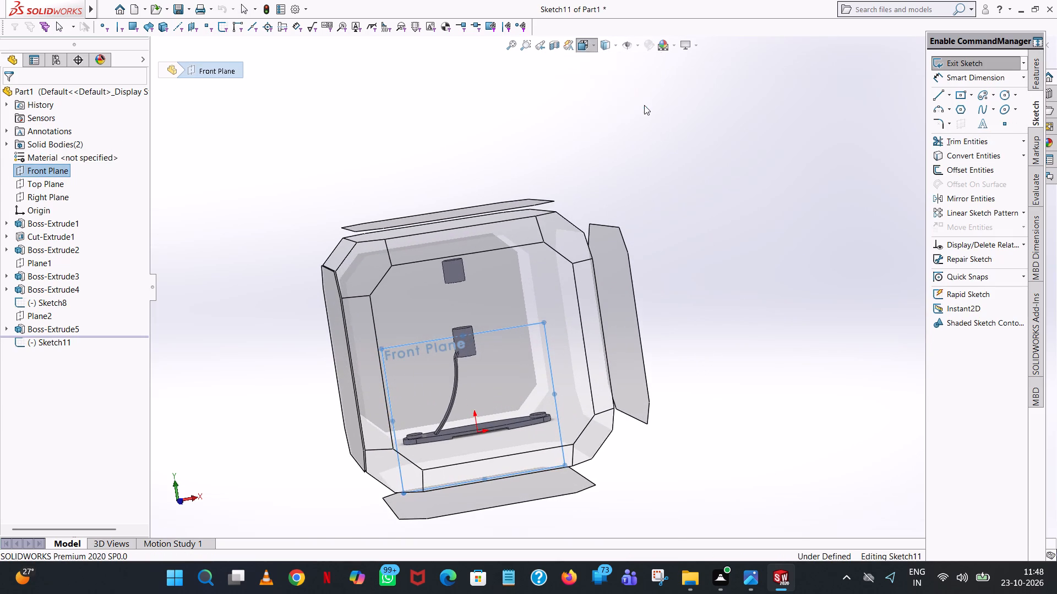
pyautogui.click(644, 105)
pyautogui.moveTo(603, 258); pyautogui.dragTo(650, 58)
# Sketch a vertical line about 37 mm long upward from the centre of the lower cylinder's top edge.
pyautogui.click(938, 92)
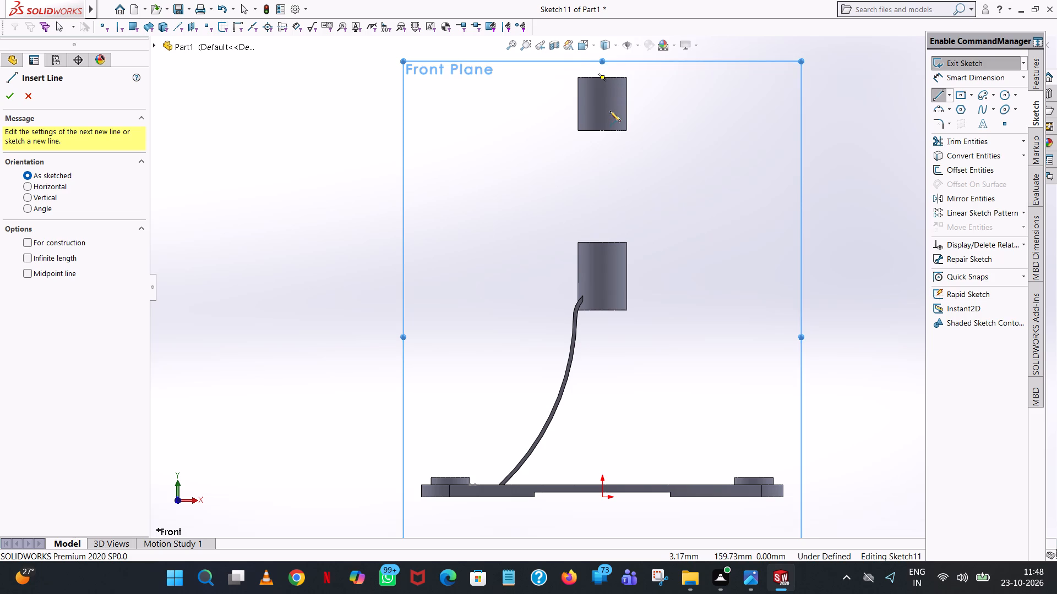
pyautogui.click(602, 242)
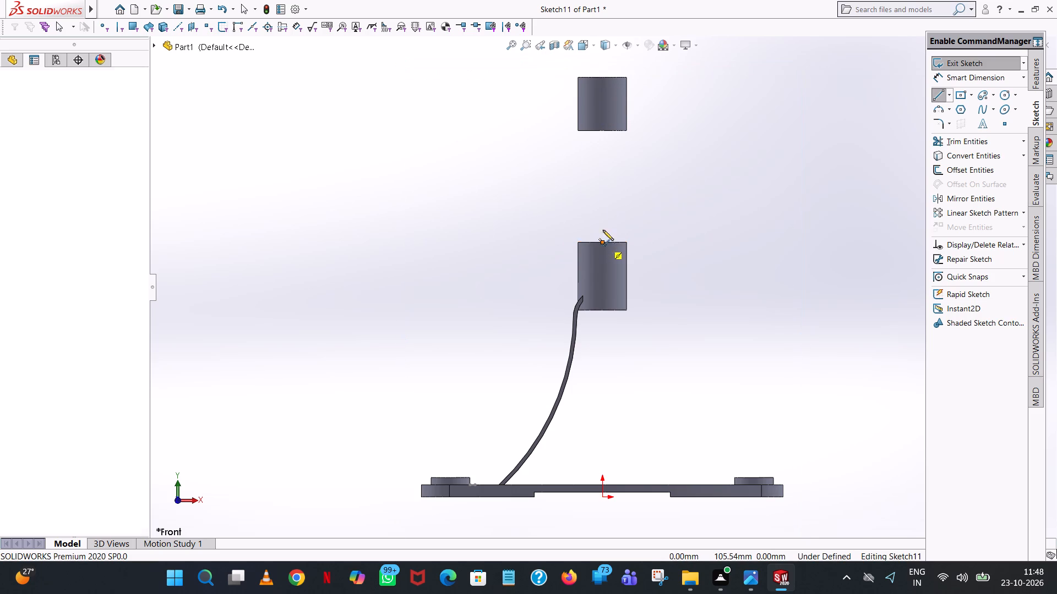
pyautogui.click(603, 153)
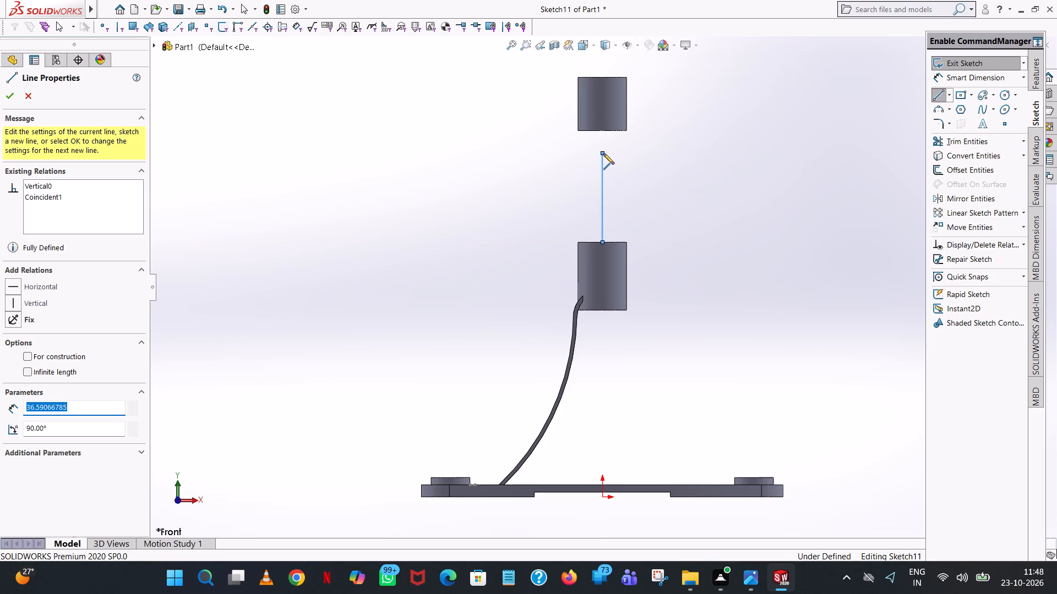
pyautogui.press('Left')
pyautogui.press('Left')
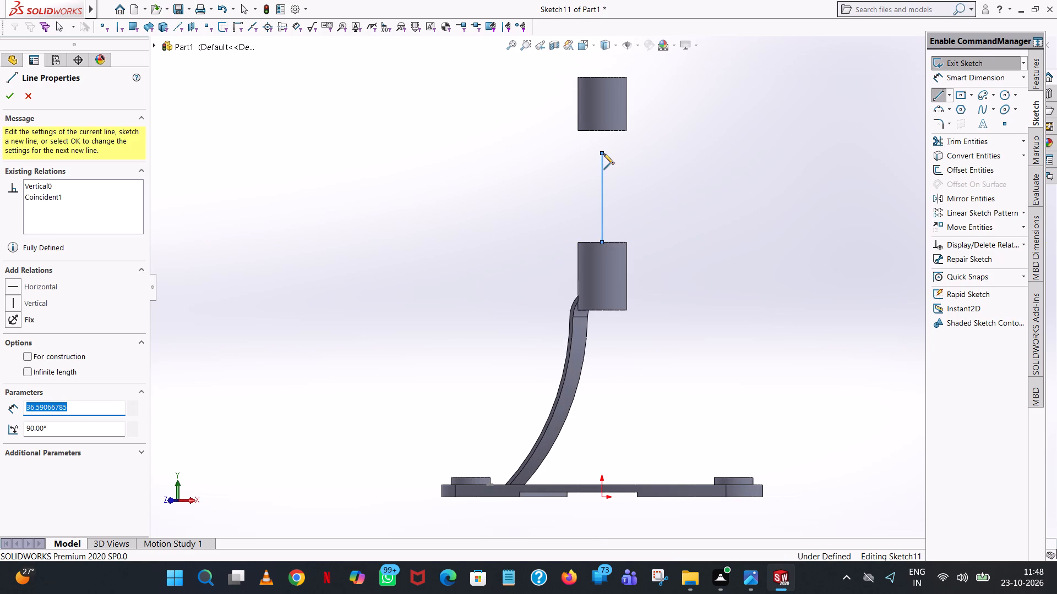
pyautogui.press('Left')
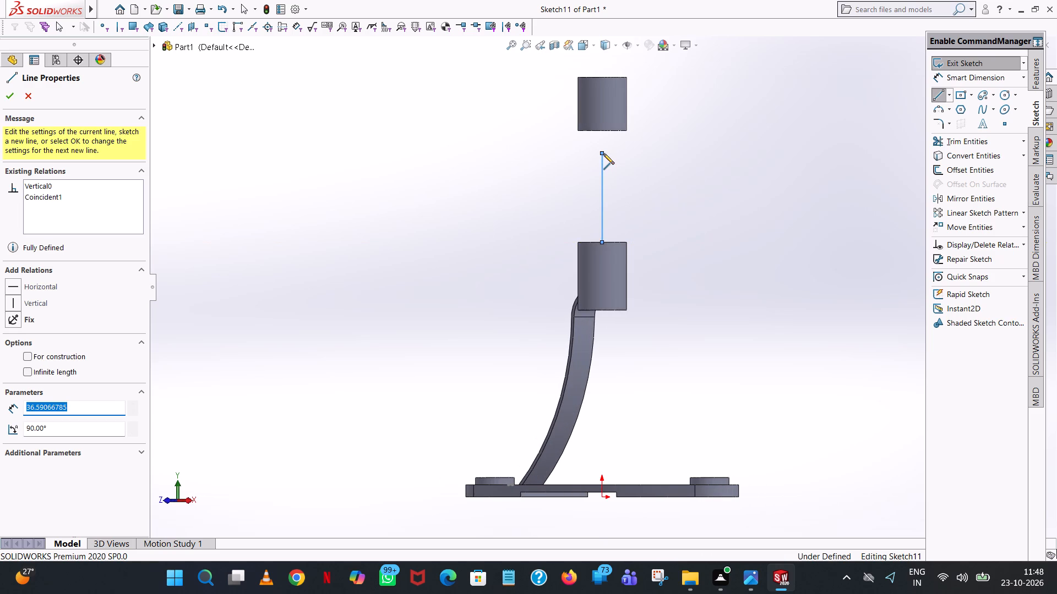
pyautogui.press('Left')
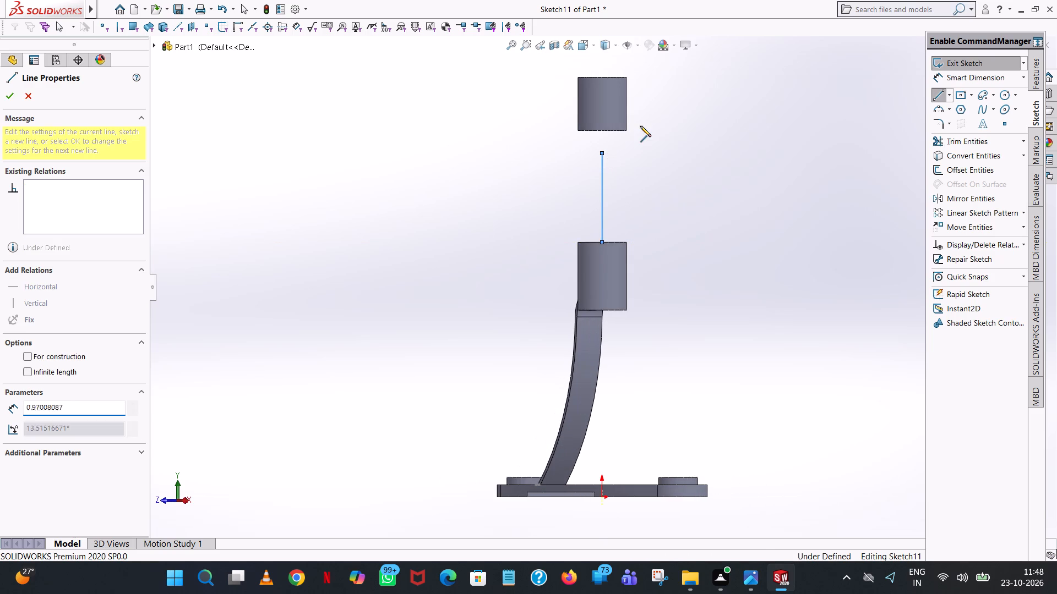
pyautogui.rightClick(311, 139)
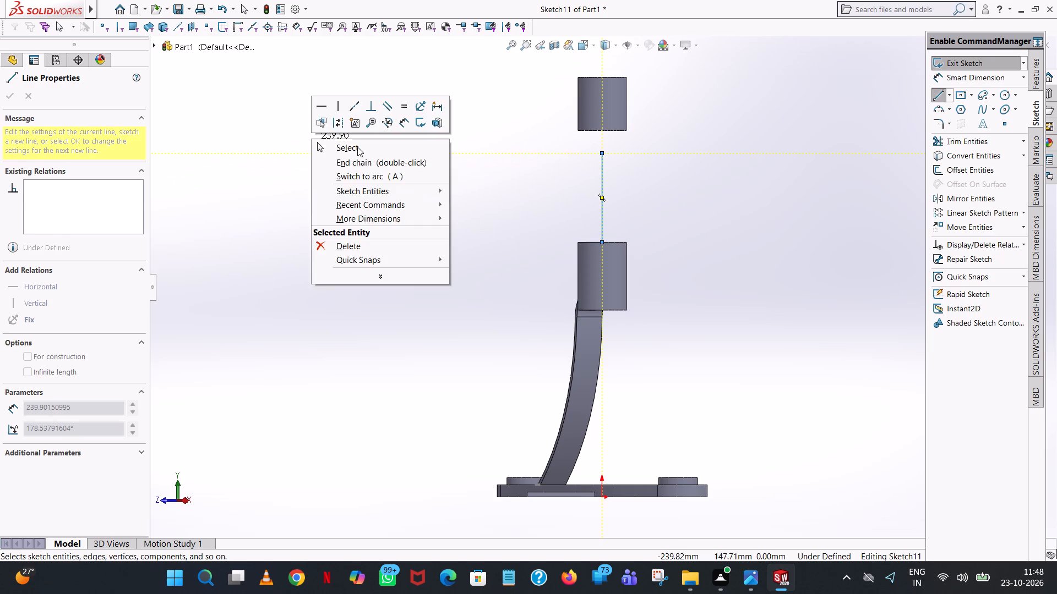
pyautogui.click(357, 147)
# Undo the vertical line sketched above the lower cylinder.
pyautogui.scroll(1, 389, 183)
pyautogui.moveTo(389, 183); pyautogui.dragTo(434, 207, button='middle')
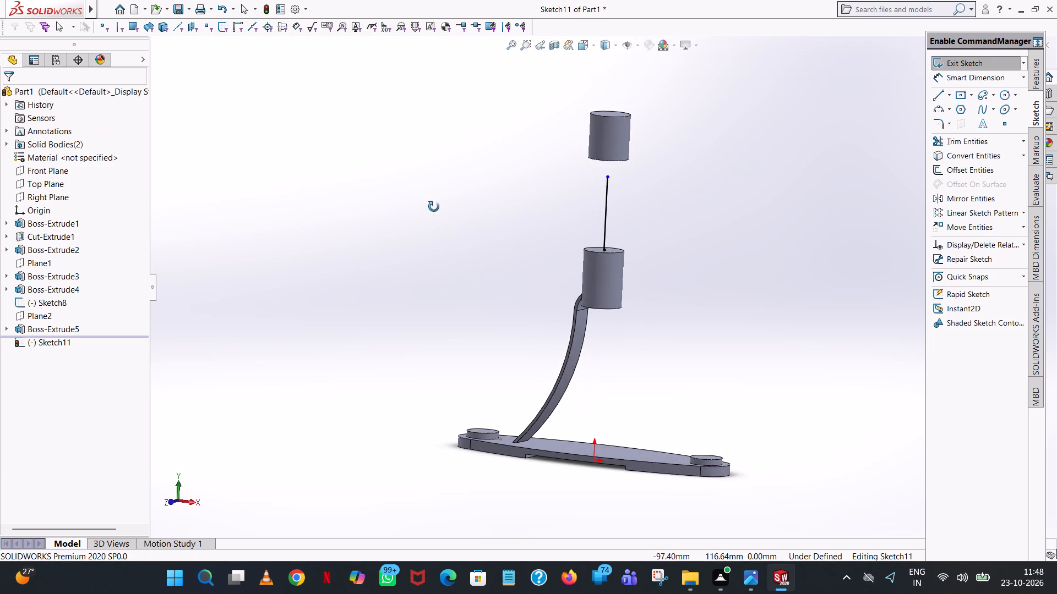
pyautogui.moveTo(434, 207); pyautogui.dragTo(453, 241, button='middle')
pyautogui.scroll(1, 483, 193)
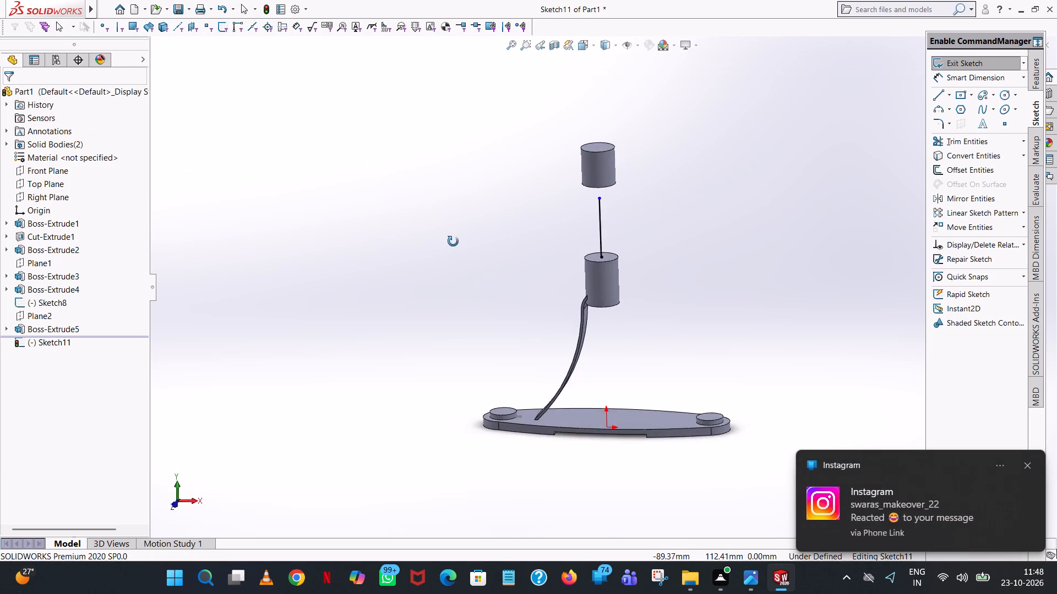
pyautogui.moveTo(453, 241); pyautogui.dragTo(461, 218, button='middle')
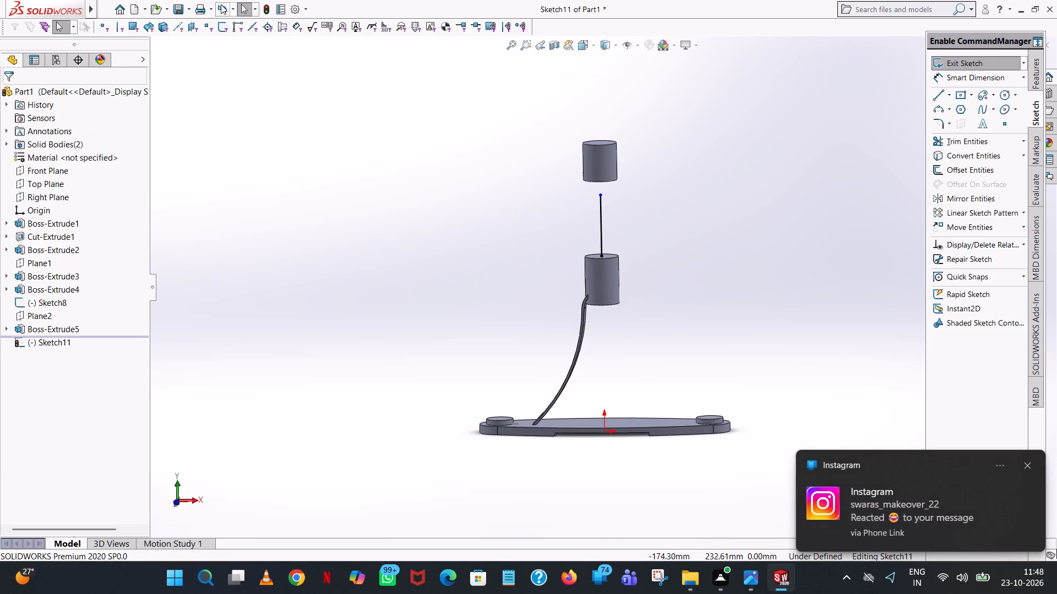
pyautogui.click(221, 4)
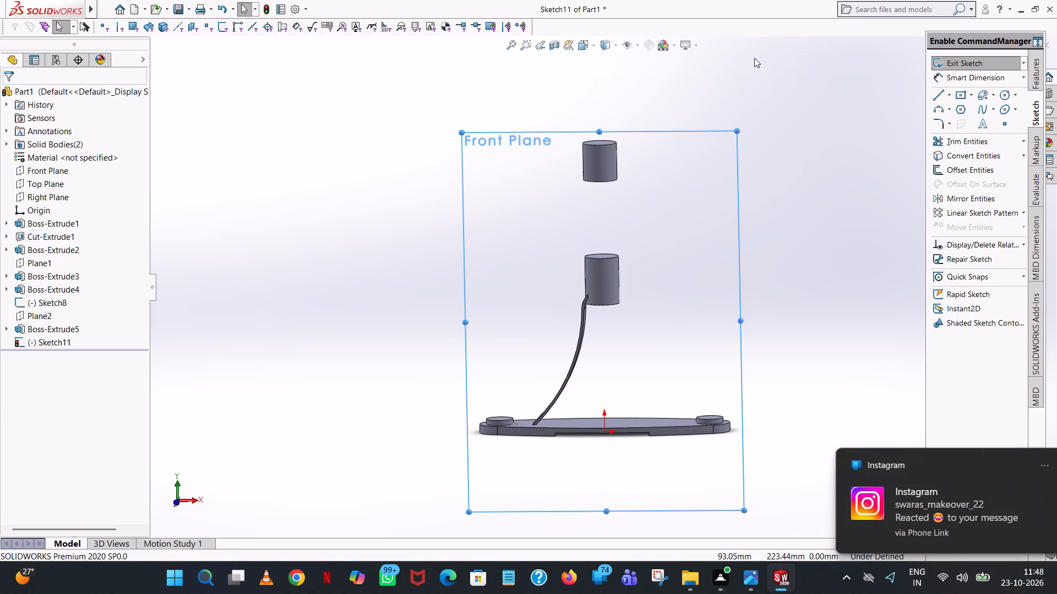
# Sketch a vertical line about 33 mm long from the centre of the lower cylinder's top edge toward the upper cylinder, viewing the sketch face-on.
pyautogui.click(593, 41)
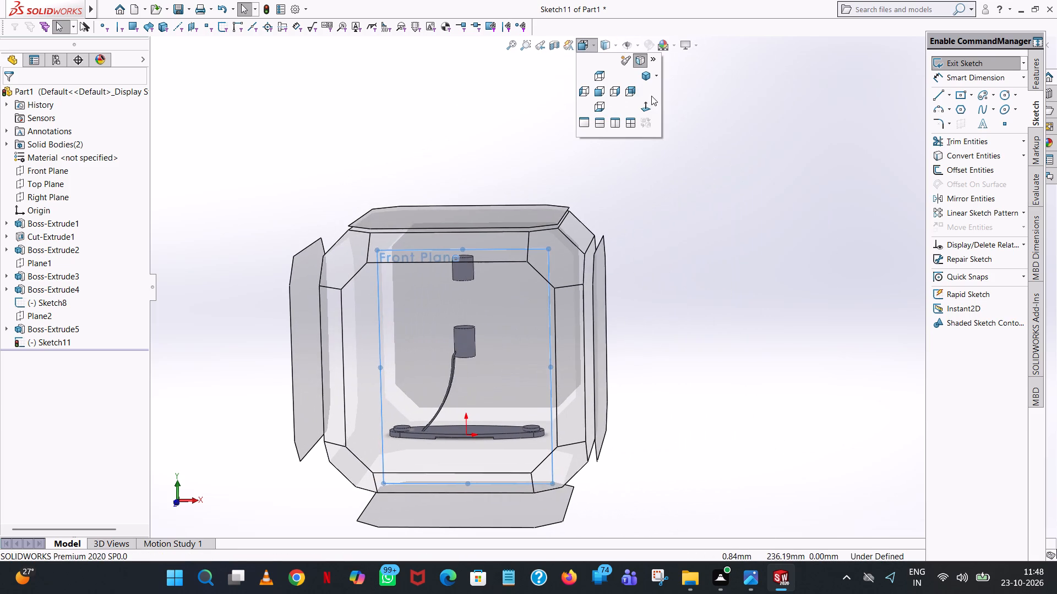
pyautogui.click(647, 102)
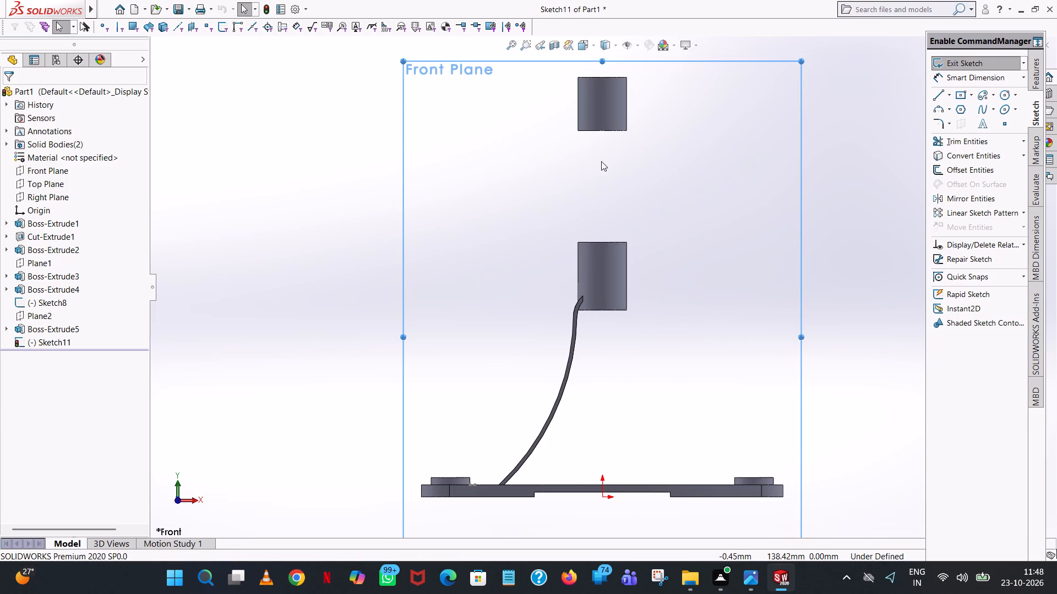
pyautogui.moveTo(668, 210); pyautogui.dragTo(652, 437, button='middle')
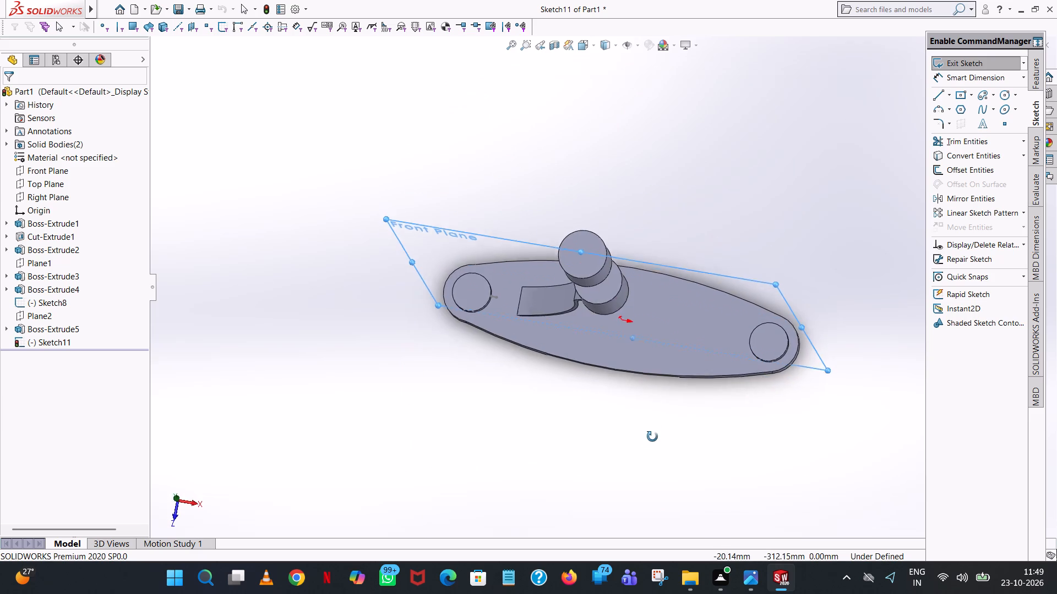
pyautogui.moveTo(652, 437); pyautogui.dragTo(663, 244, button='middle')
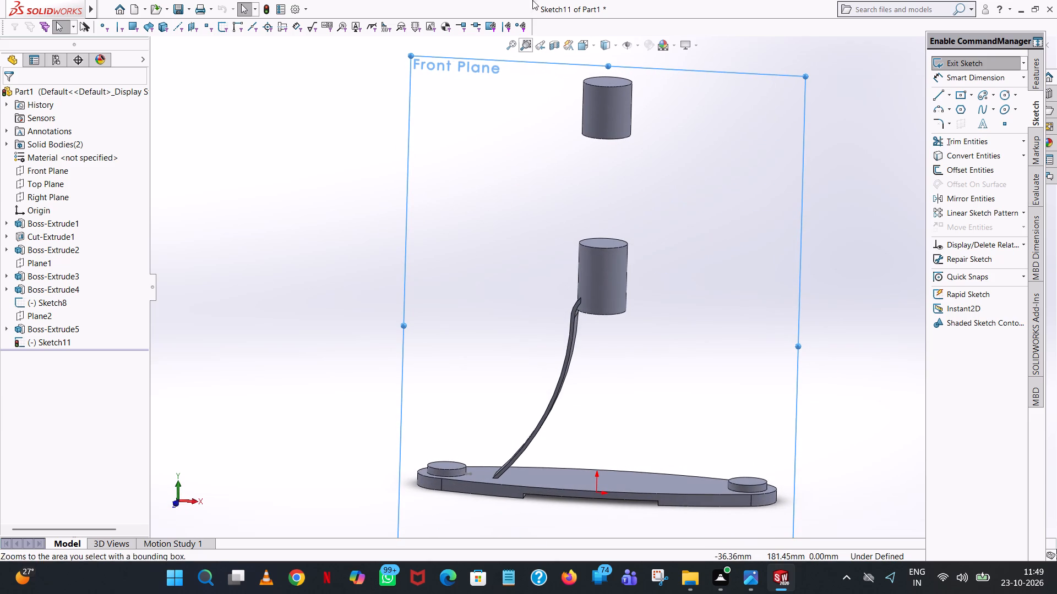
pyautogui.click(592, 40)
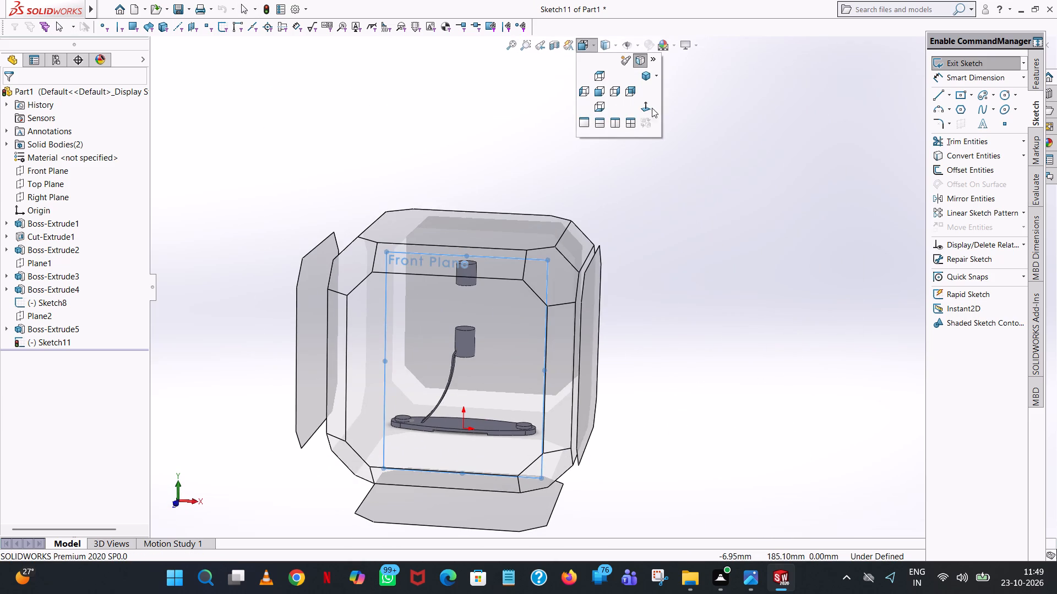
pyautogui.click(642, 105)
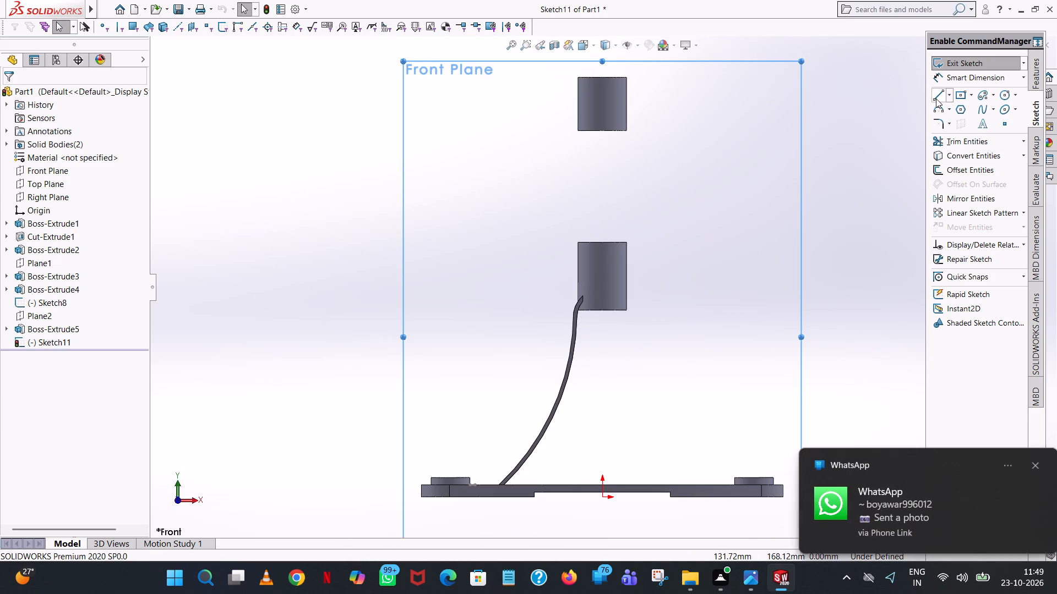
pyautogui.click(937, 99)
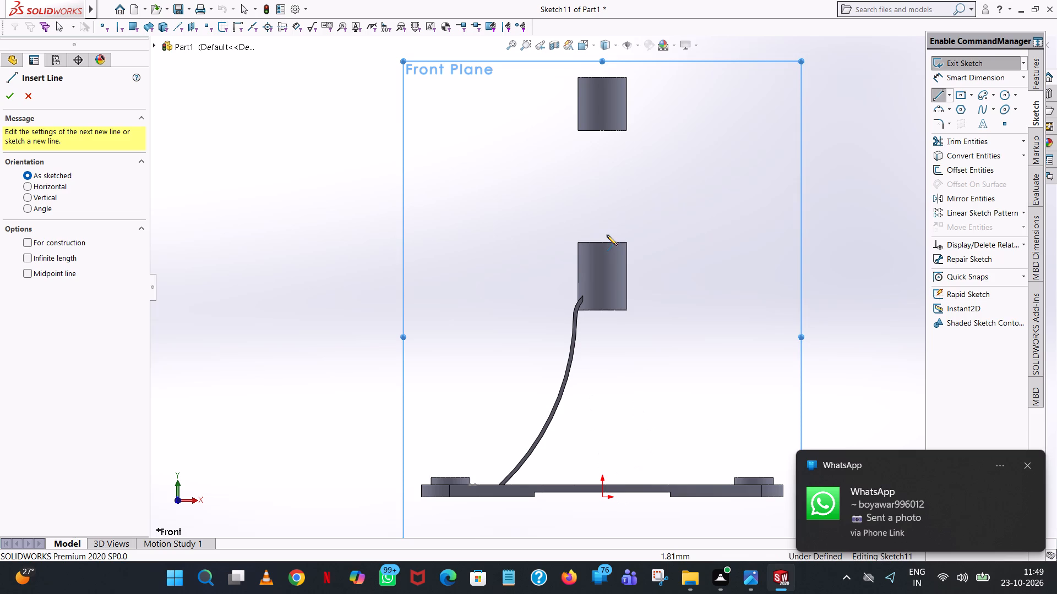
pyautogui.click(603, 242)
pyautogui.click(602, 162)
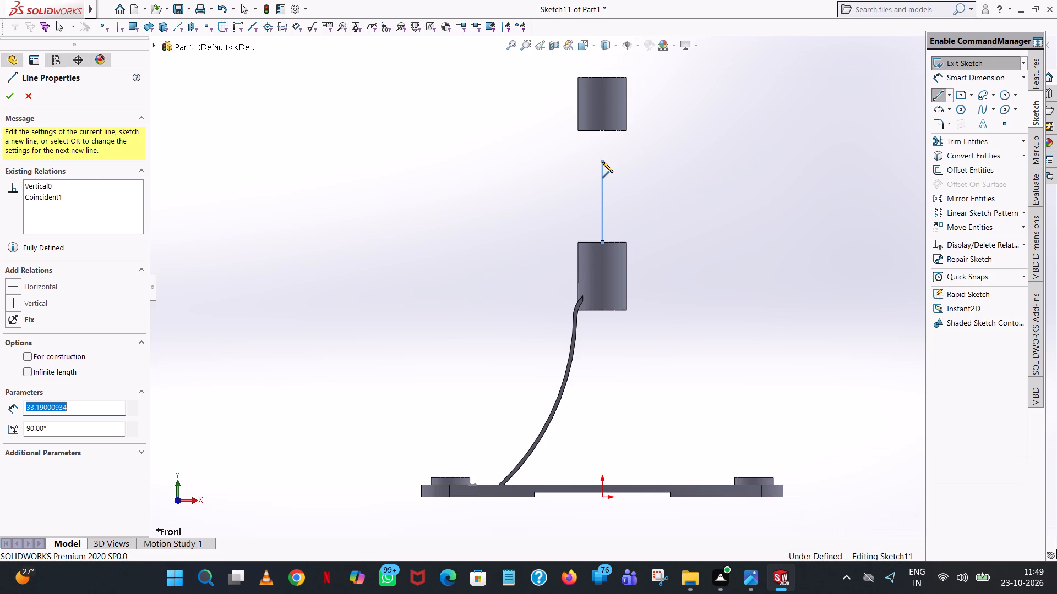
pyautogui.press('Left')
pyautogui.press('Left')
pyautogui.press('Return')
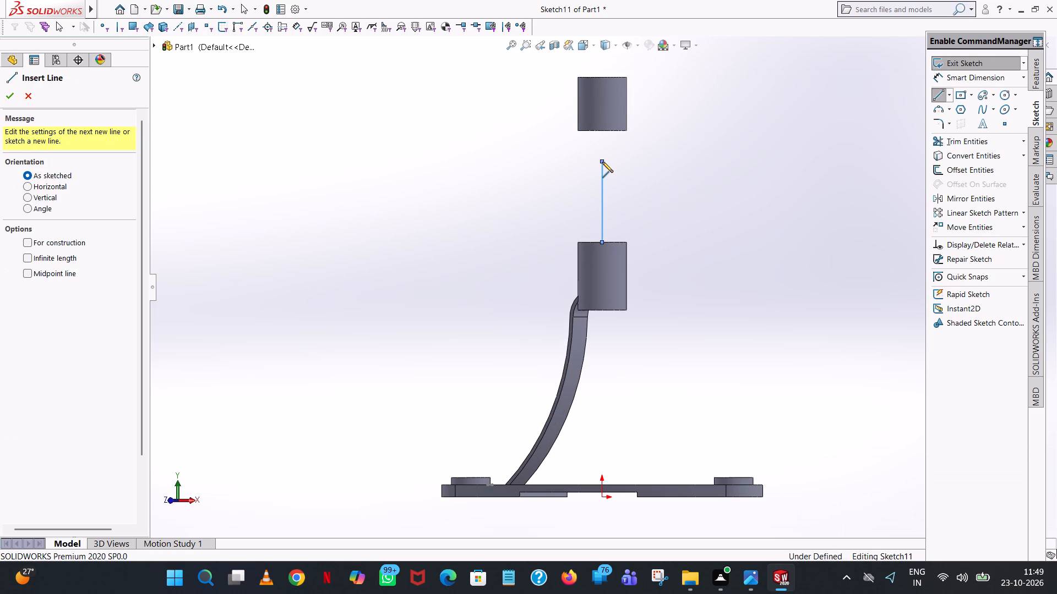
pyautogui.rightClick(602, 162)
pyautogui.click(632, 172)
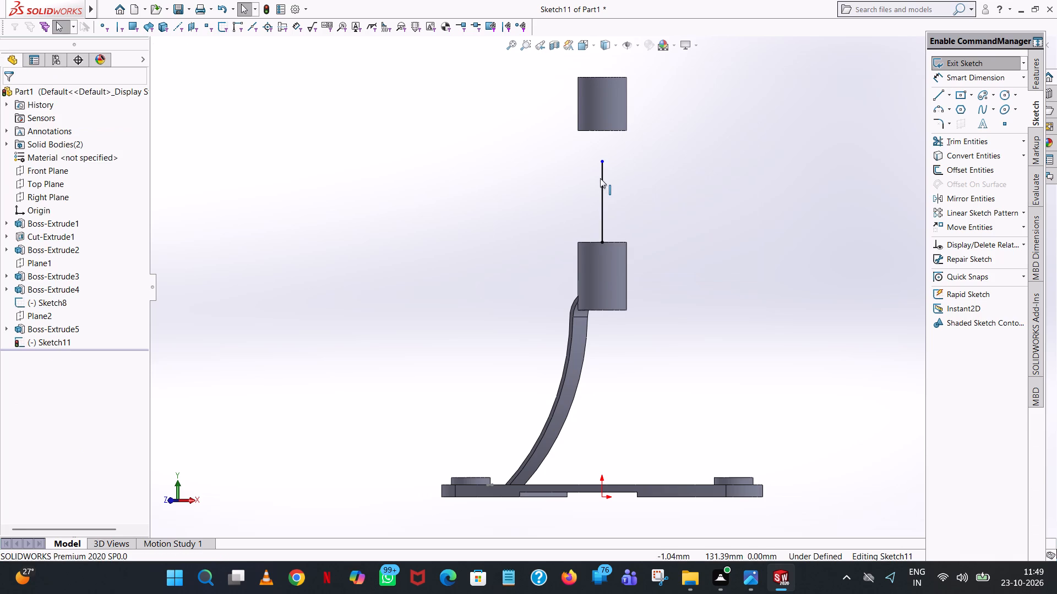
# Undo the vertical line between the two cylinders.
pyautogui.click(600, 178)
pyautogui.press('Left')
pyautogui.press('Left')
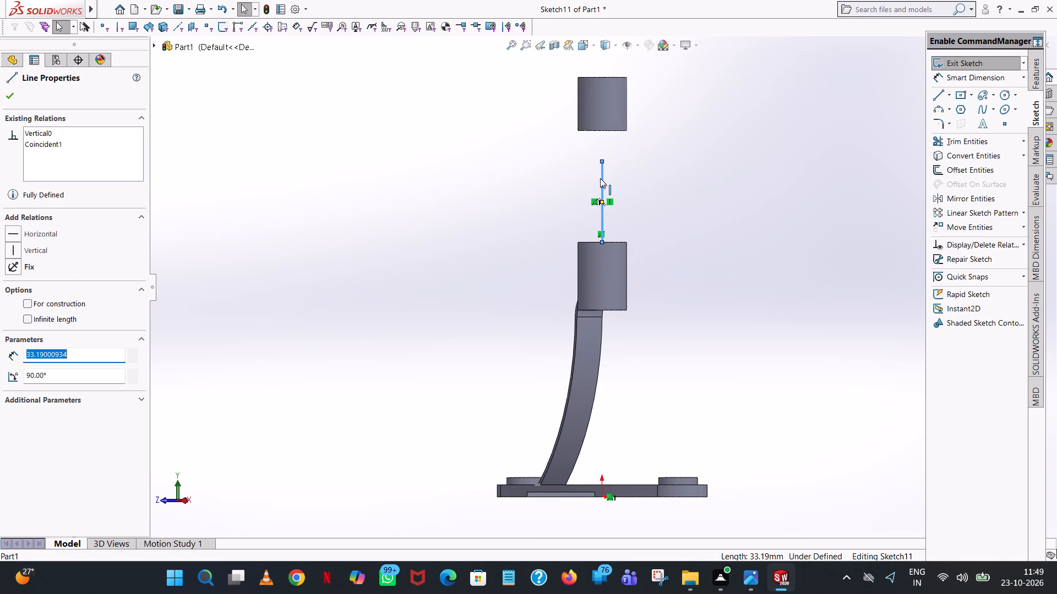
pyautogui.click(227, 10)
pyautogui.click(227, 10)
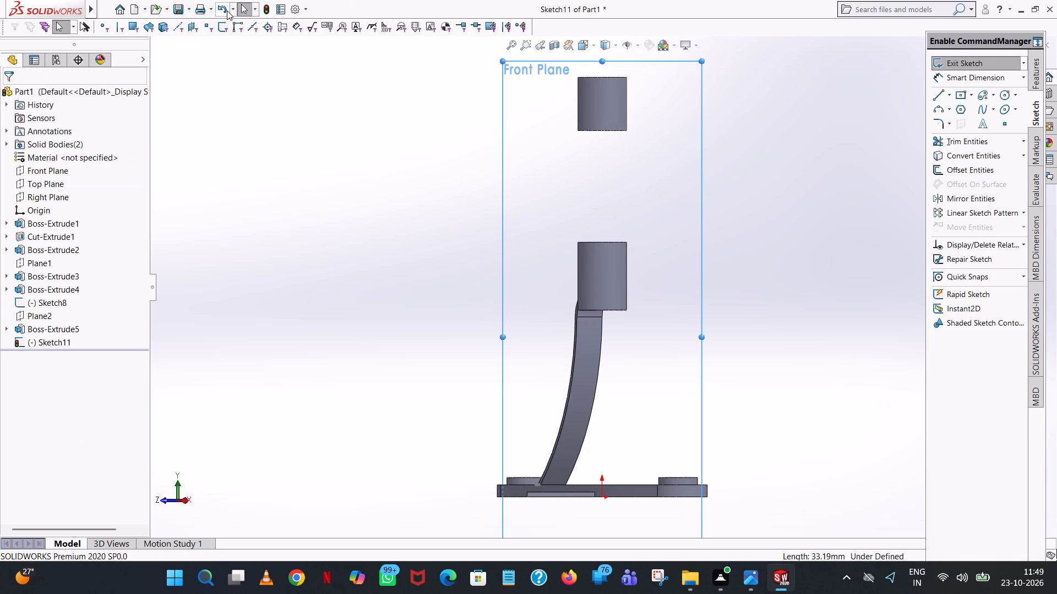
# Sketch a vertical line about 30 mm long upward from the lower cylinder's top edge, offset about 5 mm from its axis on the +X side.
pyautogui.moveTo(388, 184); pyautogui.dragTo(428, 250, button='middle')
pyautogui.scroll(1, 464, 211)
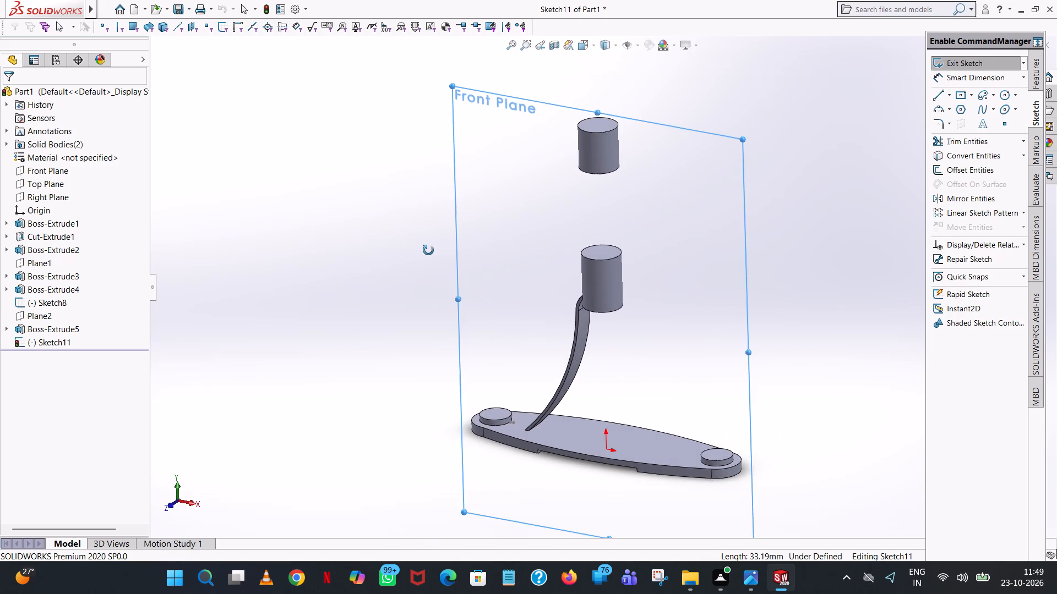
pyautogui.moveTo(428, 250); pyautogui.dragTo(463, 153, button='middle')
pyautogui.moveTo(457, 190); pyautogui.dragTo(453, 221, button='middle')
pyautogui.moveTo(450, 268); pyautogui.dragTo(467, 360, button='middle')
pyautogui.scroll(-1, 467, 289)
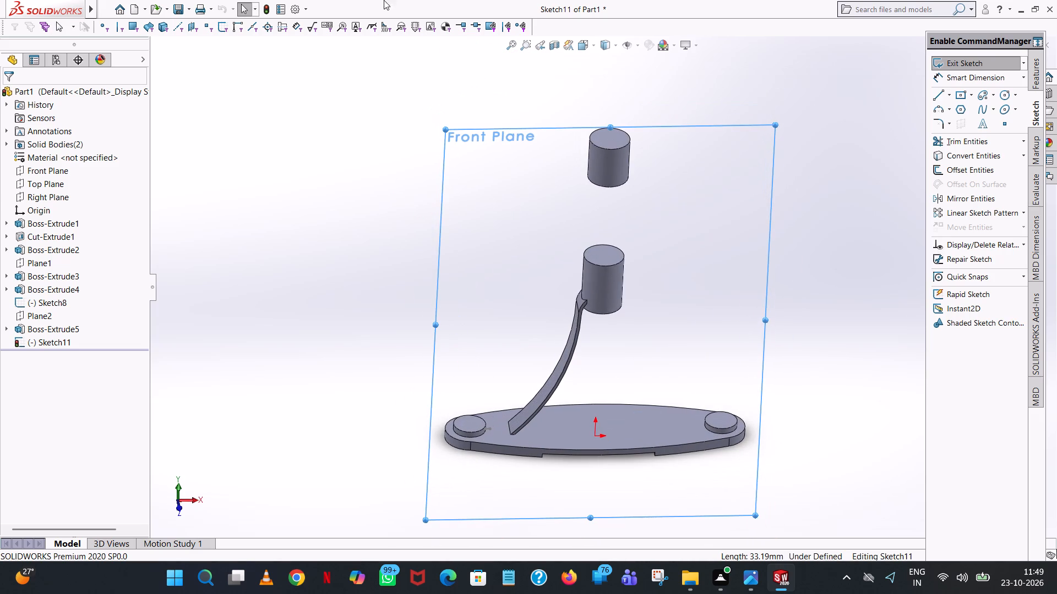
pyautogui.click(591, 42)
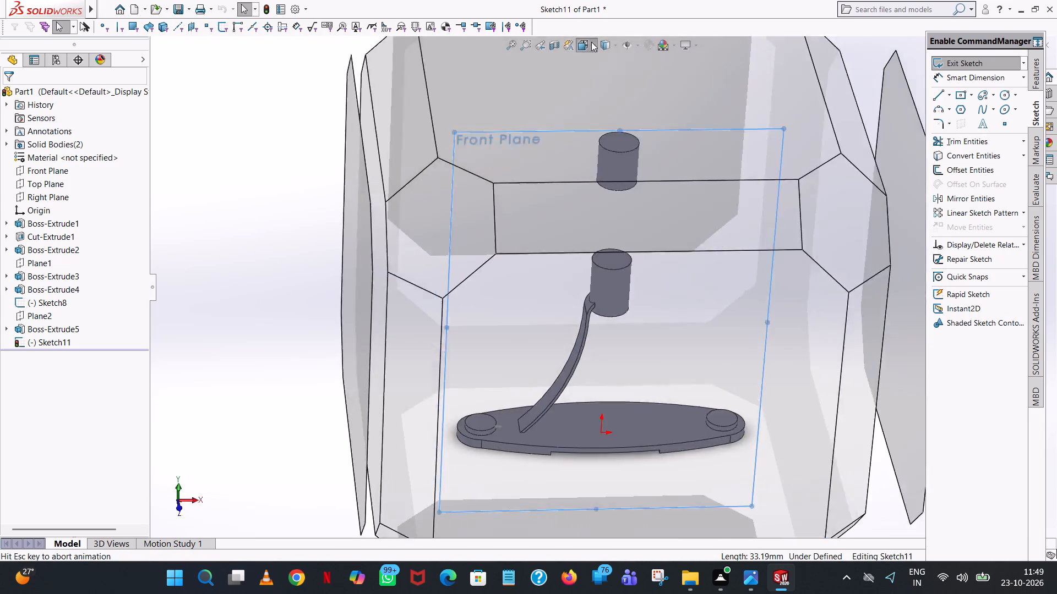
pyautogui.click(646, 107)
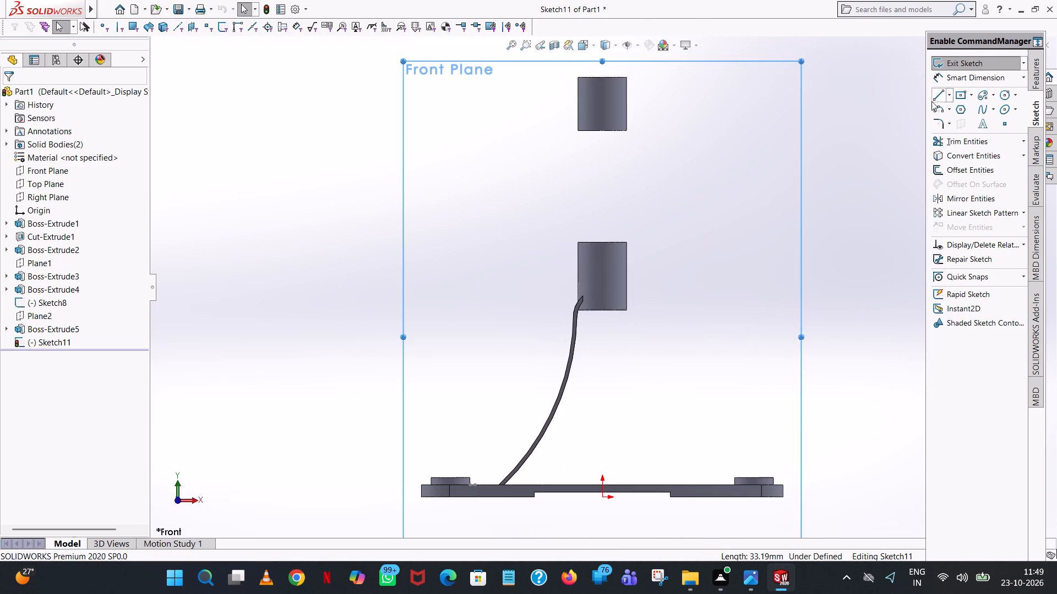
pyautogui.click(938, 95)
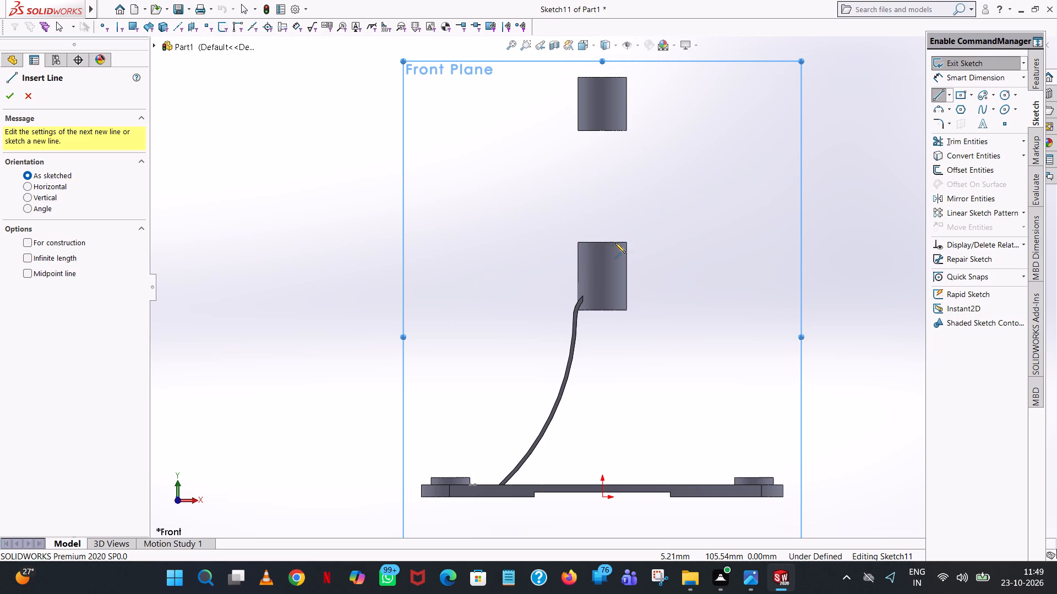
pyautogui.click(615, 242)
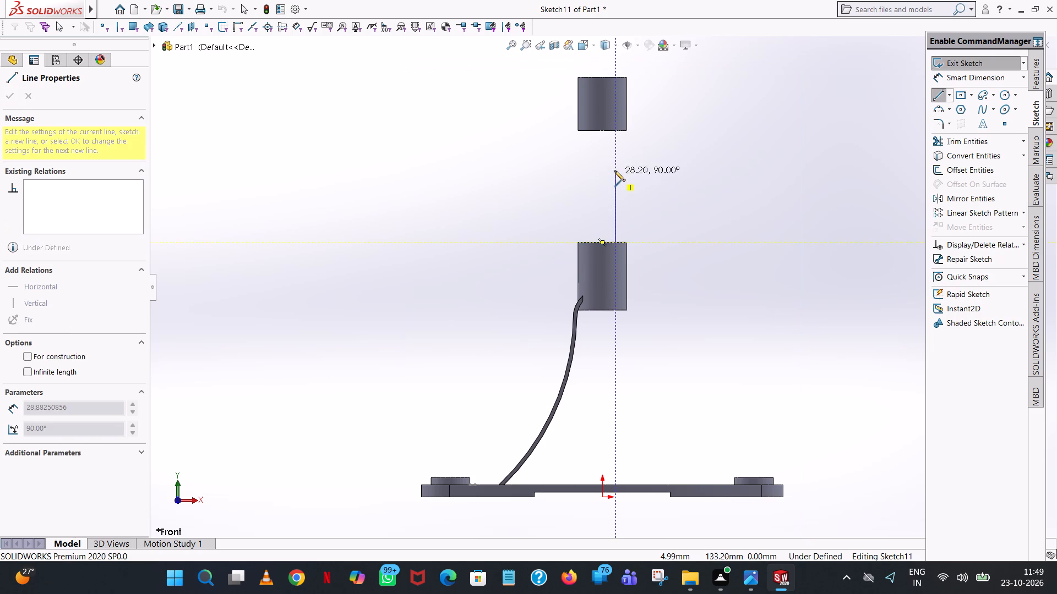
pyautogui.click(614, 169)
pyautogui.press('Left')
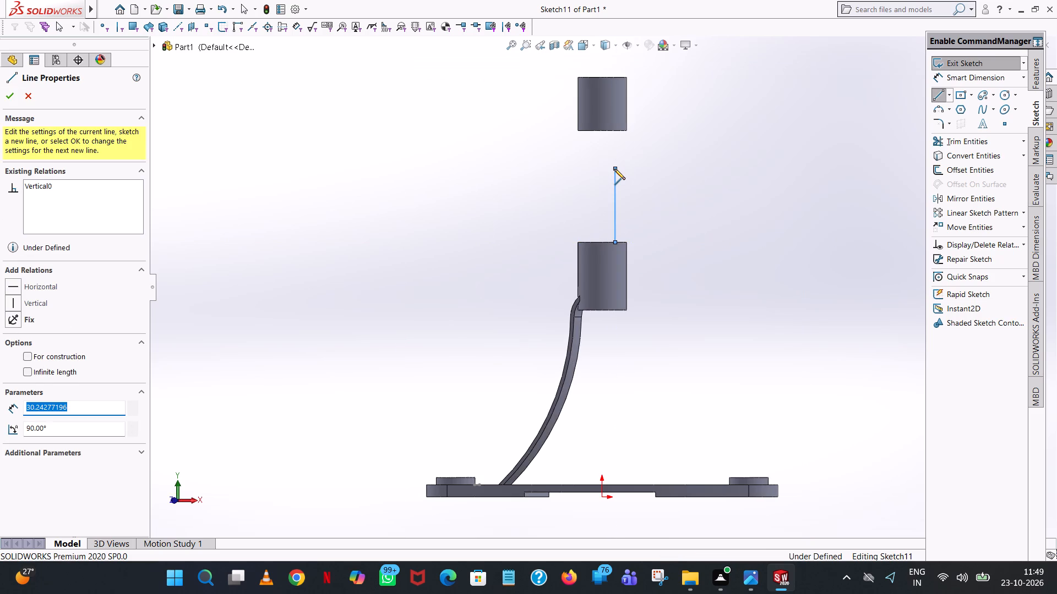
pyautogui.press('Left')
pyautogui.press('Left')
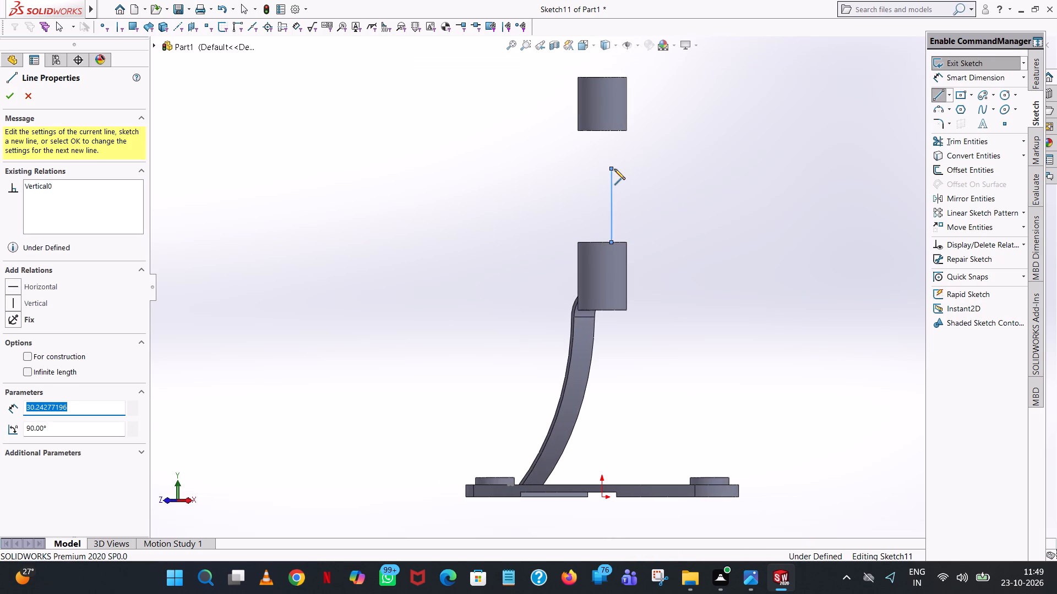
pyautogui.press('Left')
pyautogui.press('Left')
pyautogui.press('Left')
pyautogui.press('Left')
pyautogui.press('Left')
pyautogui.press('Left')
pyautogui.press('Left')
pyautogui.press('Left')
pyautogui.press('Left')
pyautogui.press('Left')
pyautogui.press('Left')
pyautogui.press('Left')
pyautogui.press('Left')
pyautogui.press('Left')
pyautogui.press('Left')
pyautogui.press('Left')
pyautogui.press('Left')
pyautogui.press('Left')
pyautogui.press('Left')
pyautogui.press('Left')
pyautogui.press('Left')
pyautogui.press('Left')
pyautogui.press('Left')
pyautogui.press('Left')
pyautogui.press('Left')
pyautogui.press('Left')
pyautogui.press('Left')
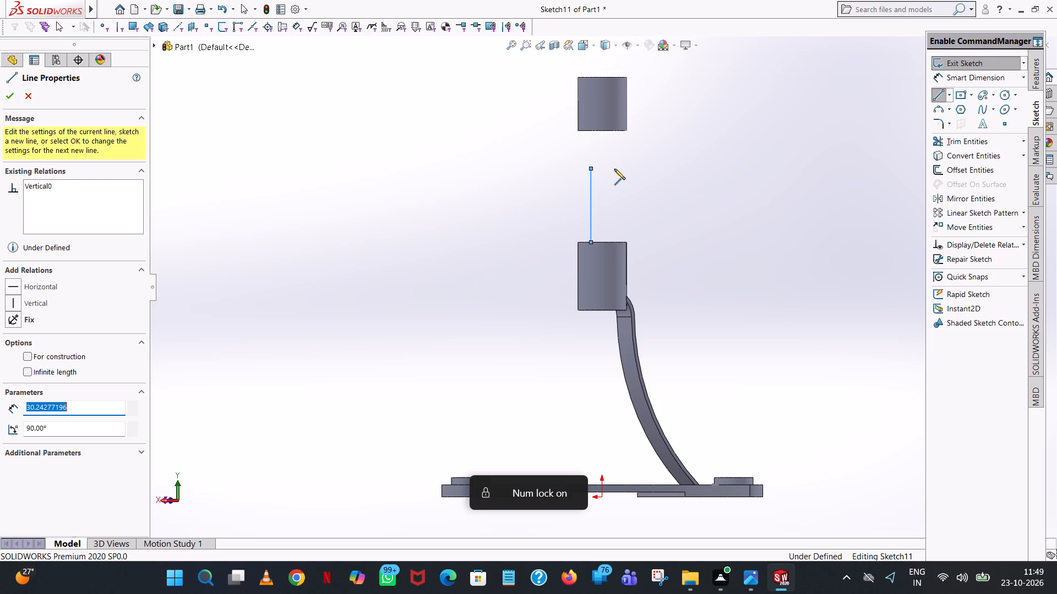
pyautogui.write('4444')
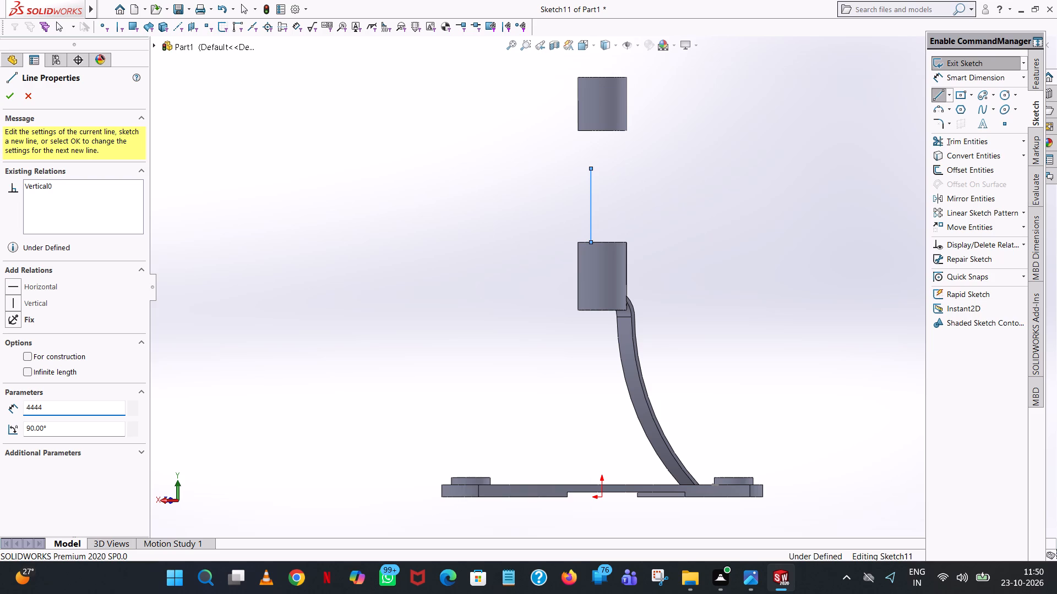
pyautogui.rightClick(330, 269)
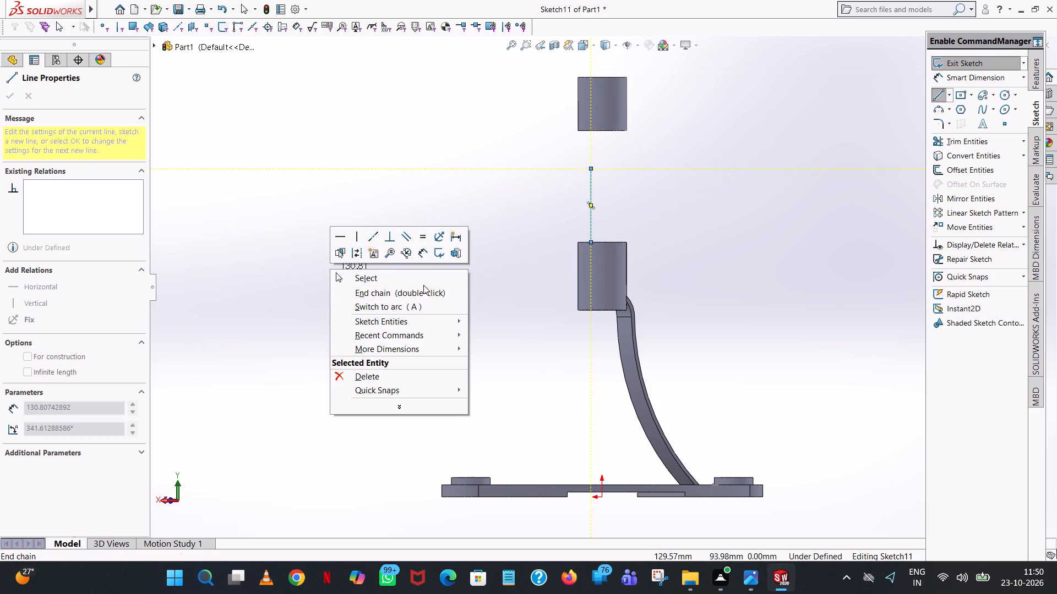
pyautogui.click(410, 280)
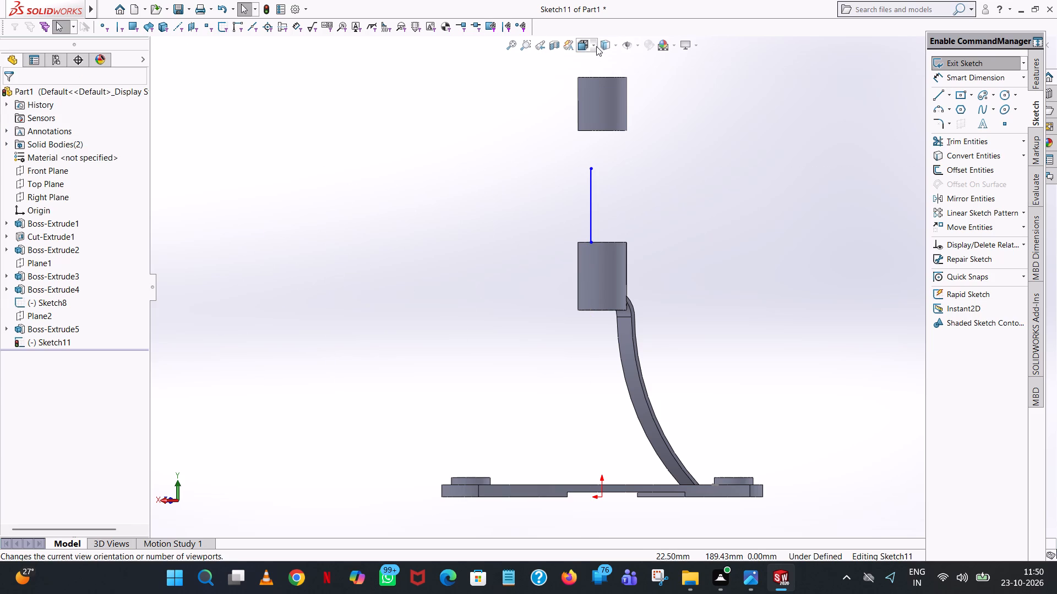
# Trim away the offset vertical line above the lower cylinder, viewing the sketch from the front.
pyautogui.click(596, 45)
pyautogui.click(641, 104)
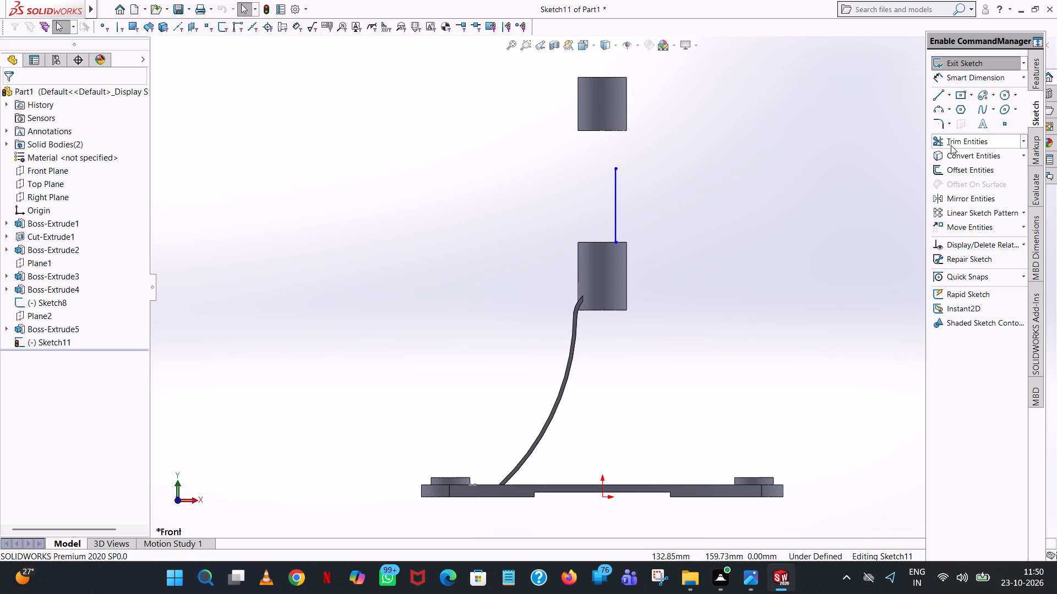
pyautogui.click(952, 144)
pyautogui.click(615, 196)
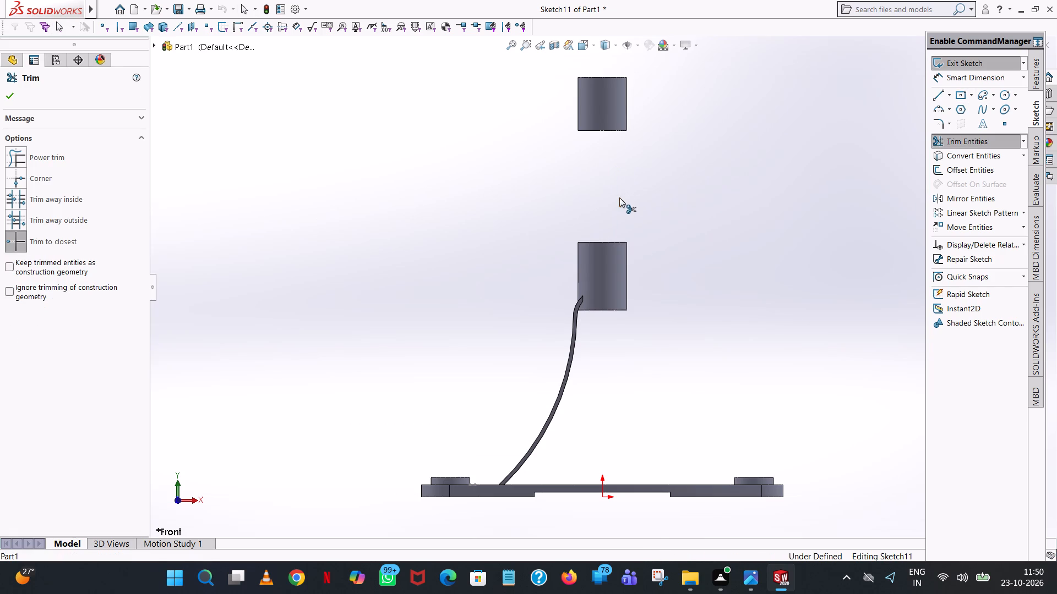
# Sketch a 44 mm vertical line upward from the centre of the lower cylinder's top edge.
pyautogui.click(934, 95)
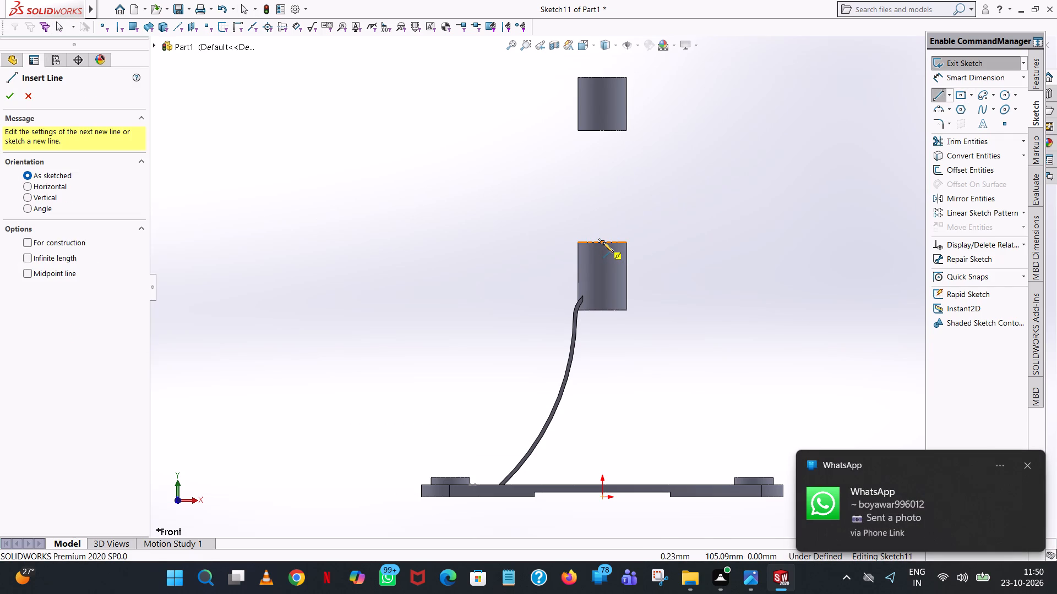
pyautogui.click(603, 242)
pyautogui.click(602, 159)
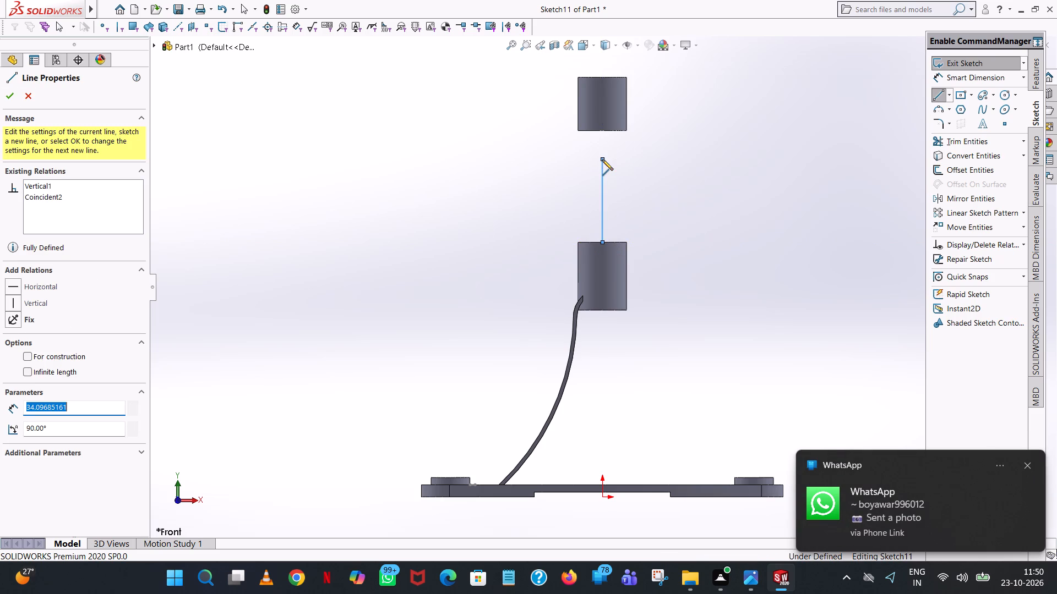
pyautogui.write('44')
pyautogui.press('Return')
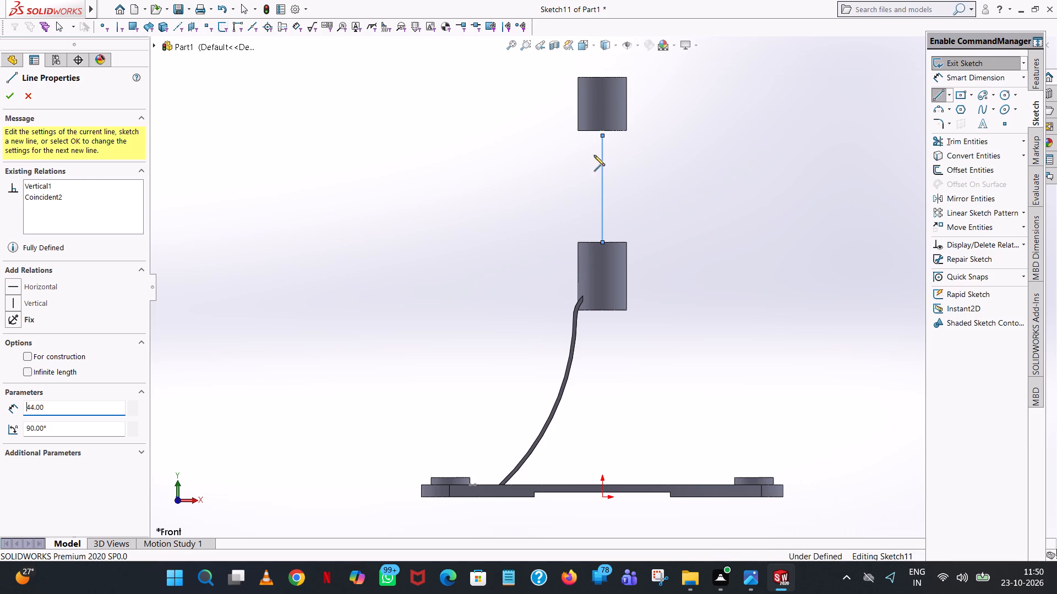
# Sketch a 19 mm horizontal line from the vertical line's upper end in the -X direction.
pyautogui.click(523, 133)
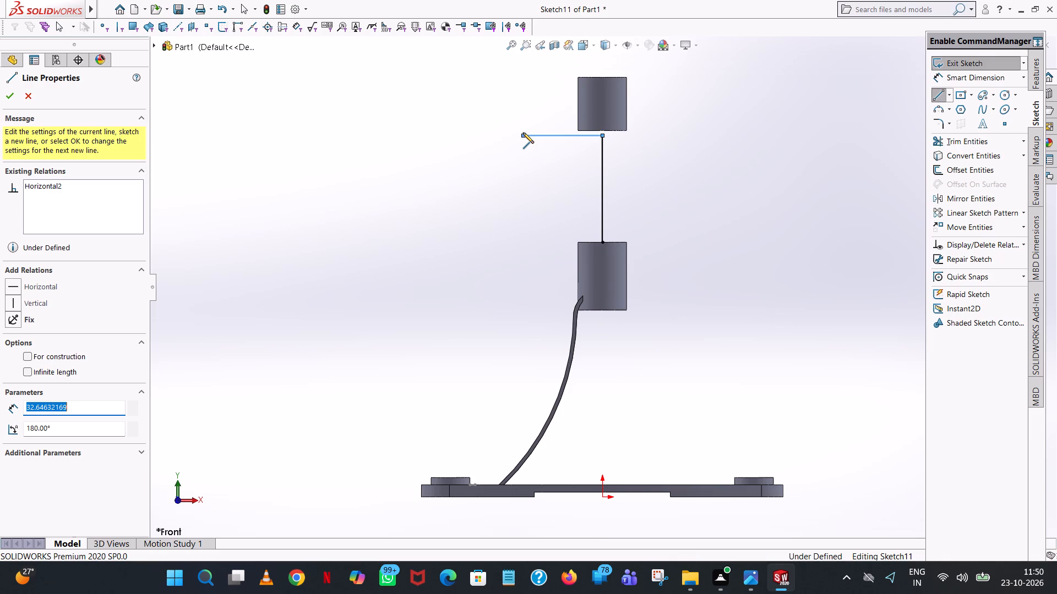
pyautogui.write('19')
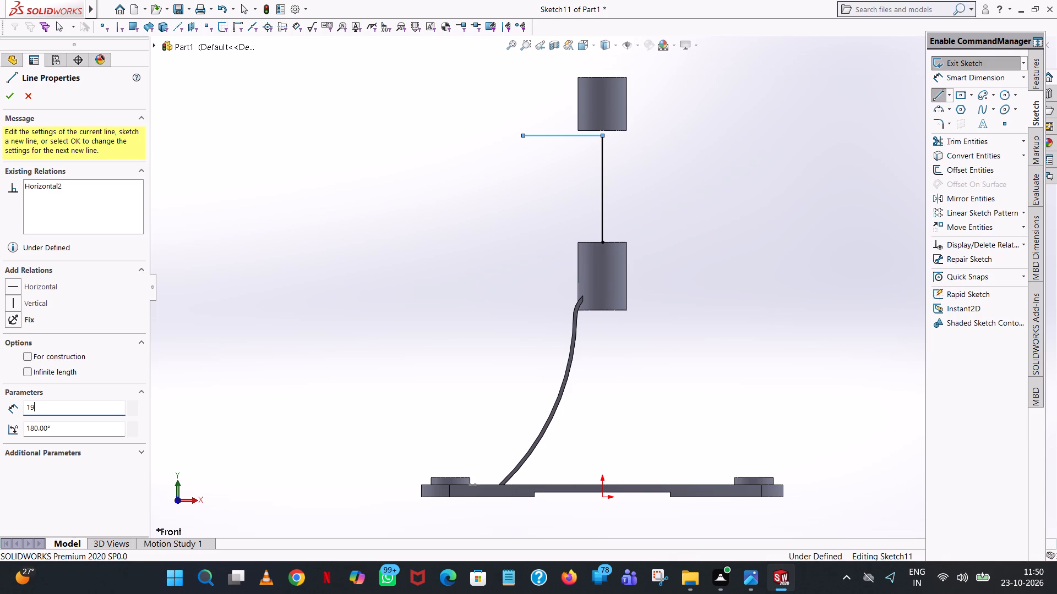
pyautogui.press('Return')
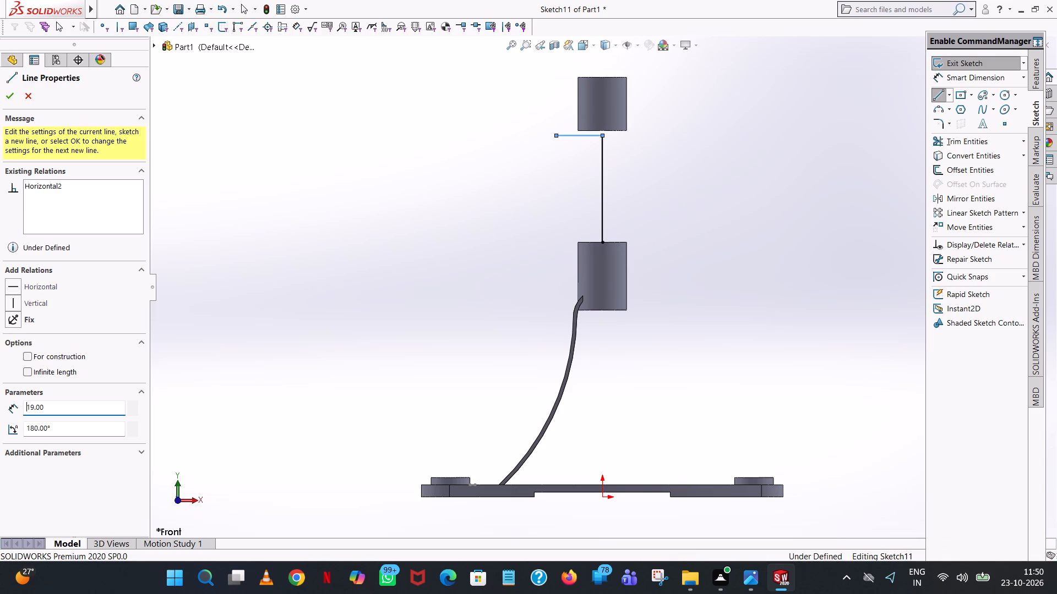
pyautogui.rightClick(523, 133)
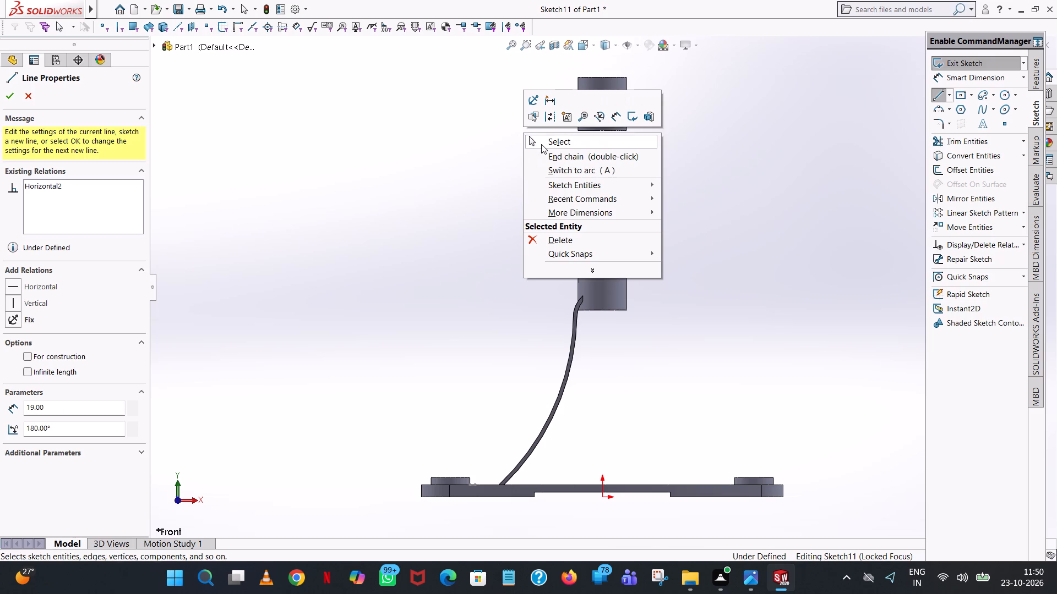
pyautogui.click(541, 144)
# Sketch a circle of radius 3 mm centred on the free end of the 19 mm horizontal line.
pyautogui.scroll(-4, 542, 145)
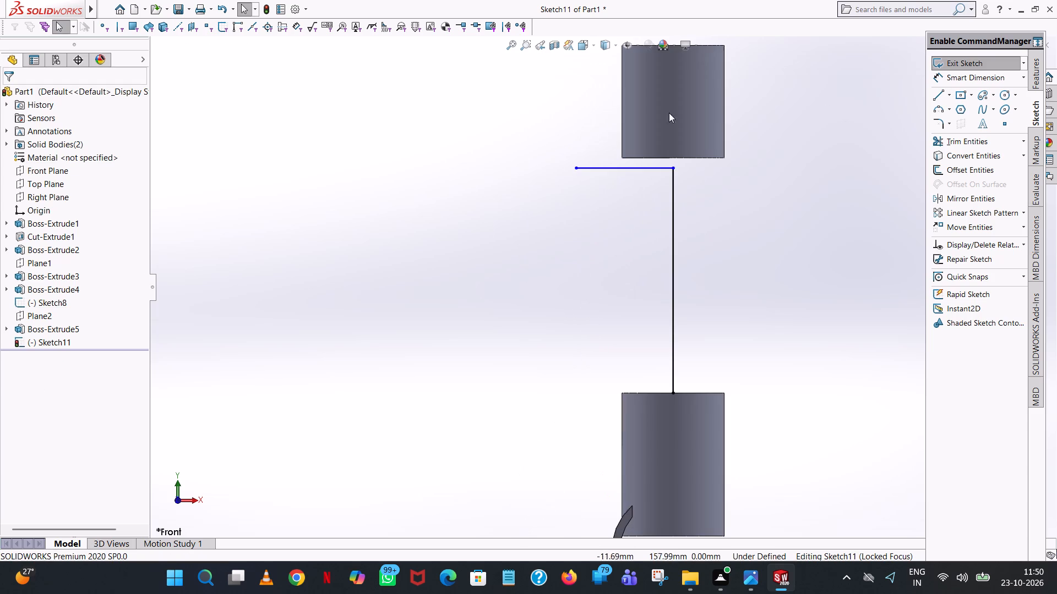
pyautogui.click(1005, 96)
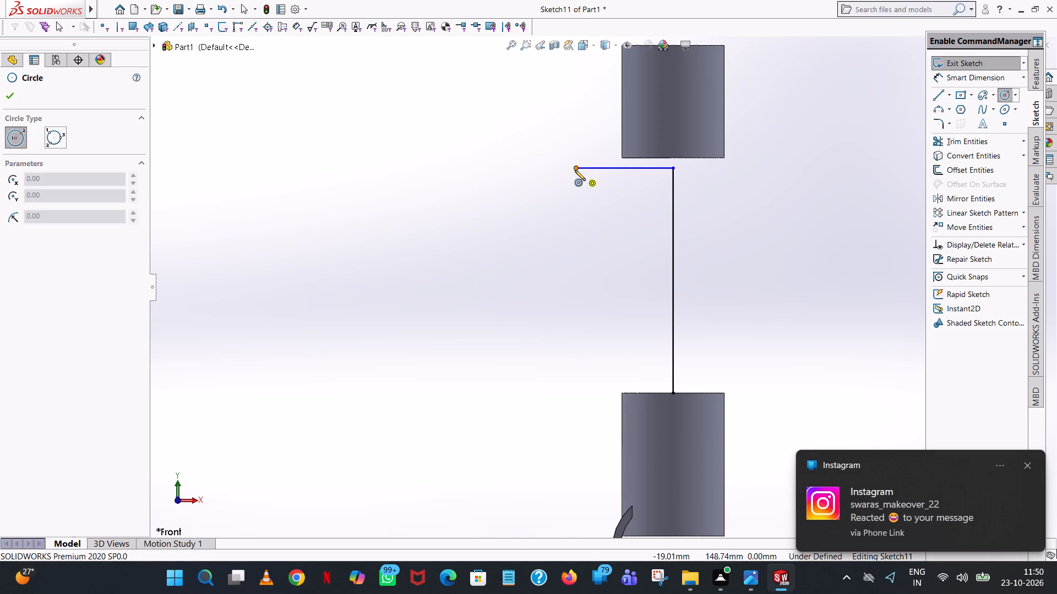
pyautogui.click(574, 170)
pyautogui.click(577, 152)
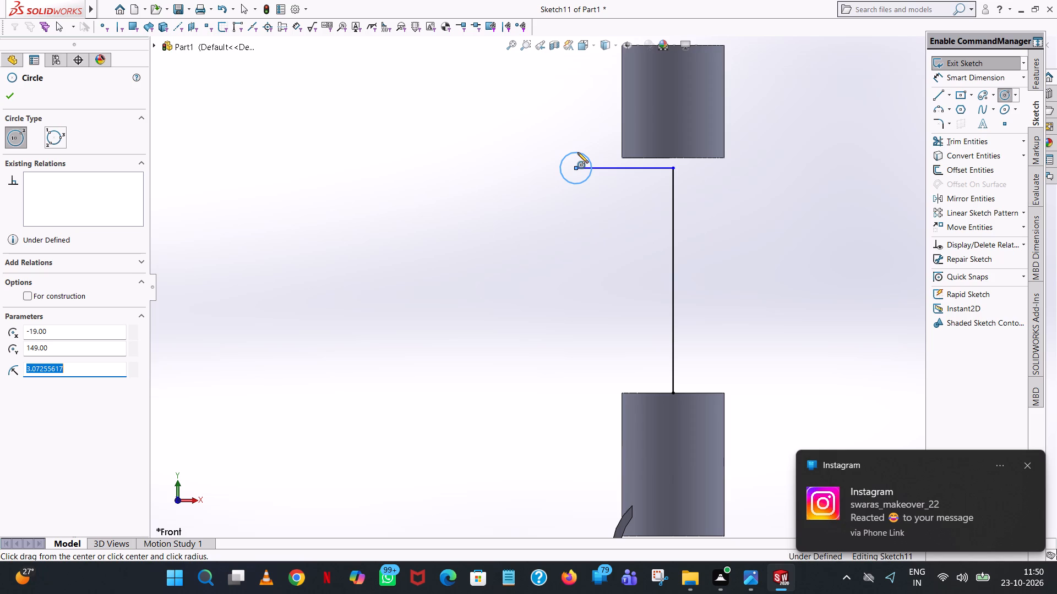
pyautogui.press('3')
pyautogui.press('Return')
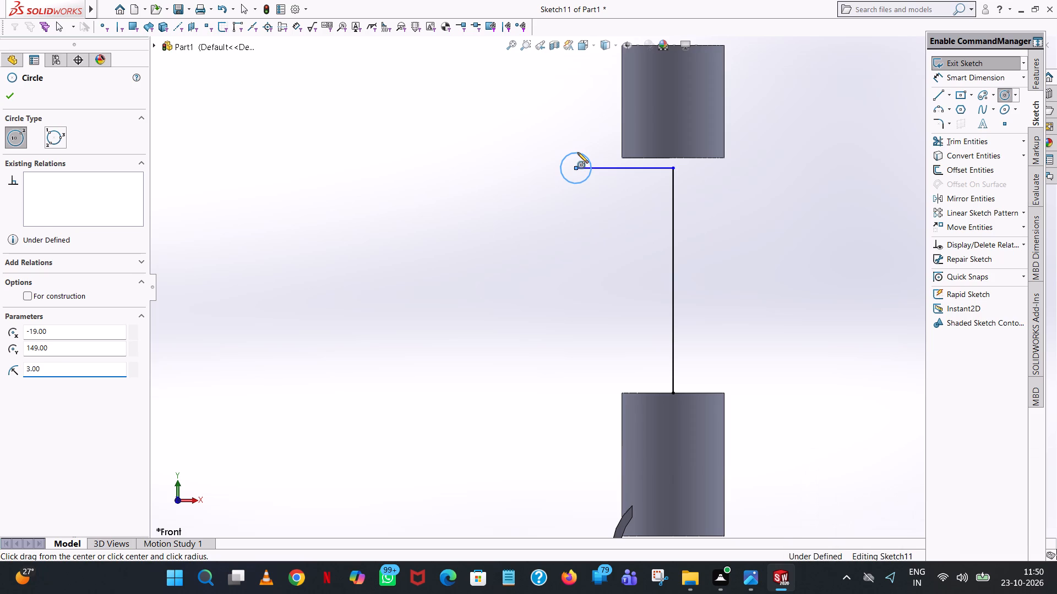
pyautogui.rightClick(577, 152)
pyautogui.click(598, 168)
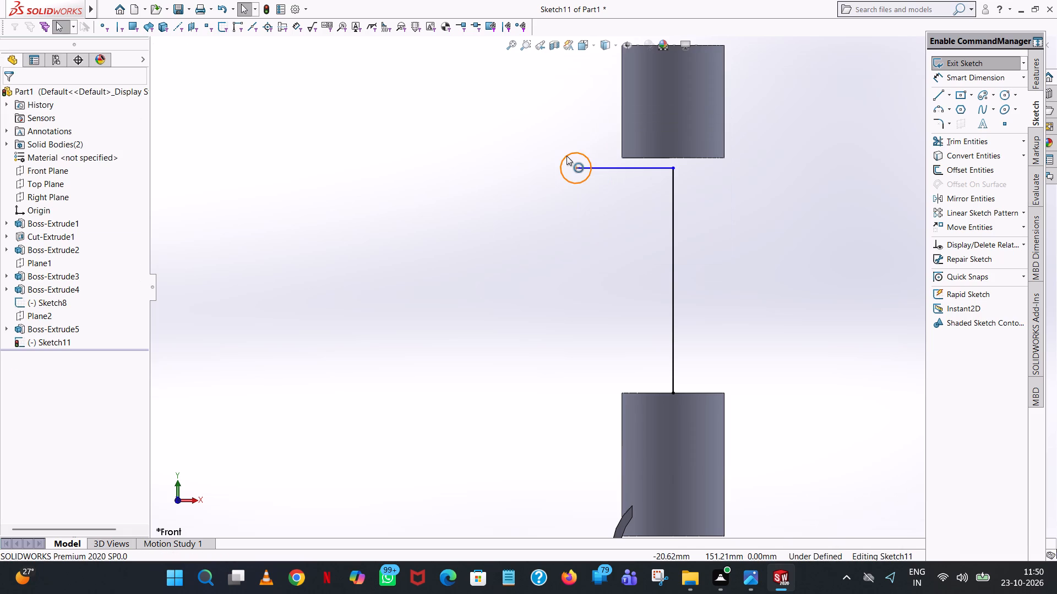
pyautogui.click(566, 156)
pyautogui.click(383, 145)
# Sketch a horizontal line about 12 mm long from the circle's top point in the +X direction, continued by a 3 mm vertical line upward.
pyautogui.click(939, 94)
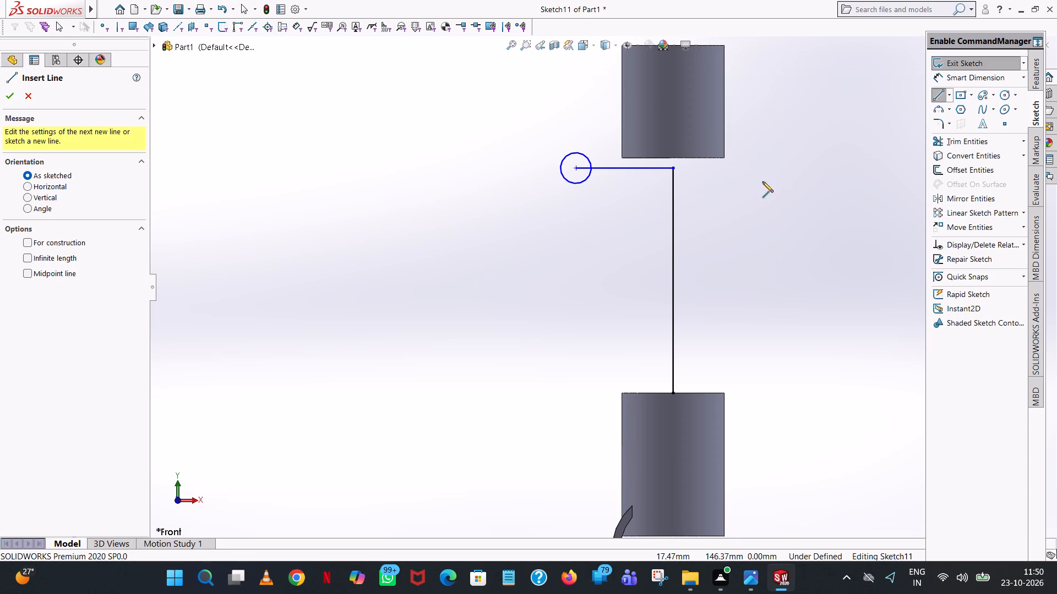
pyautogui.click(575, 152)
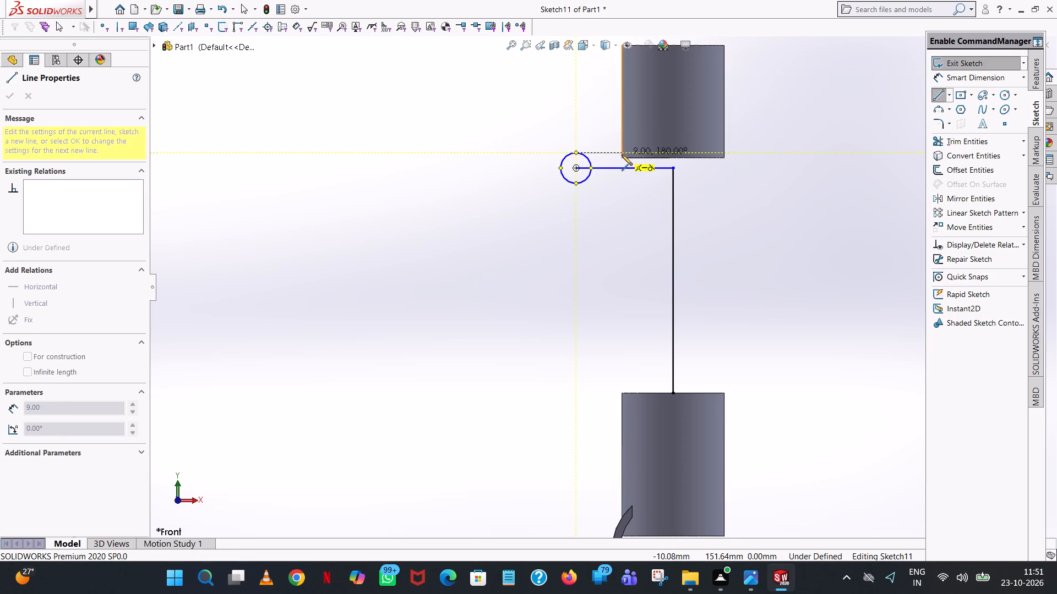
pyautogui.scroll(-7, 622, 152)
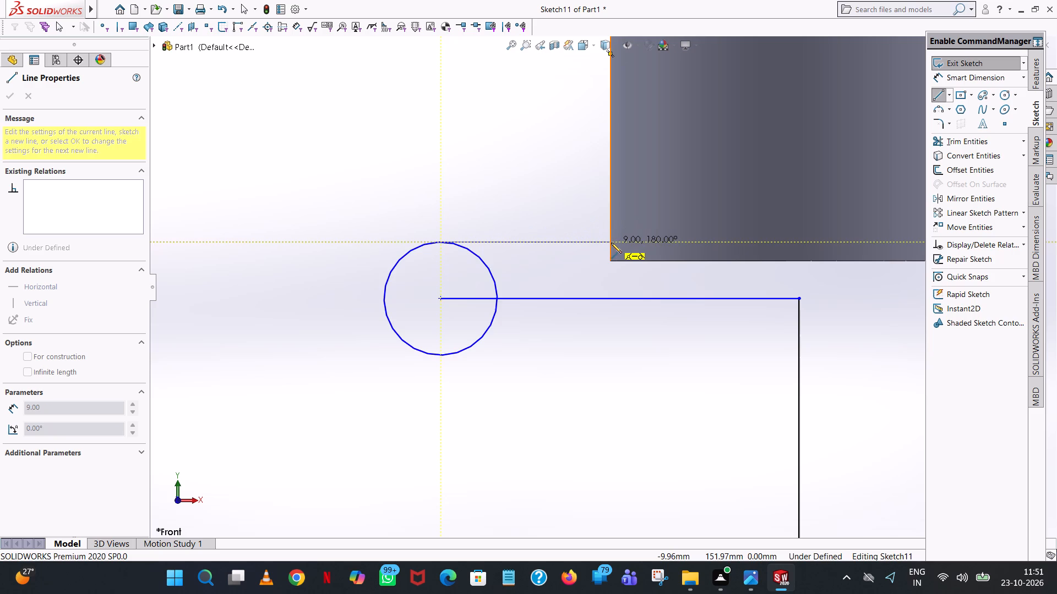
pyautogui.click(664, 243)
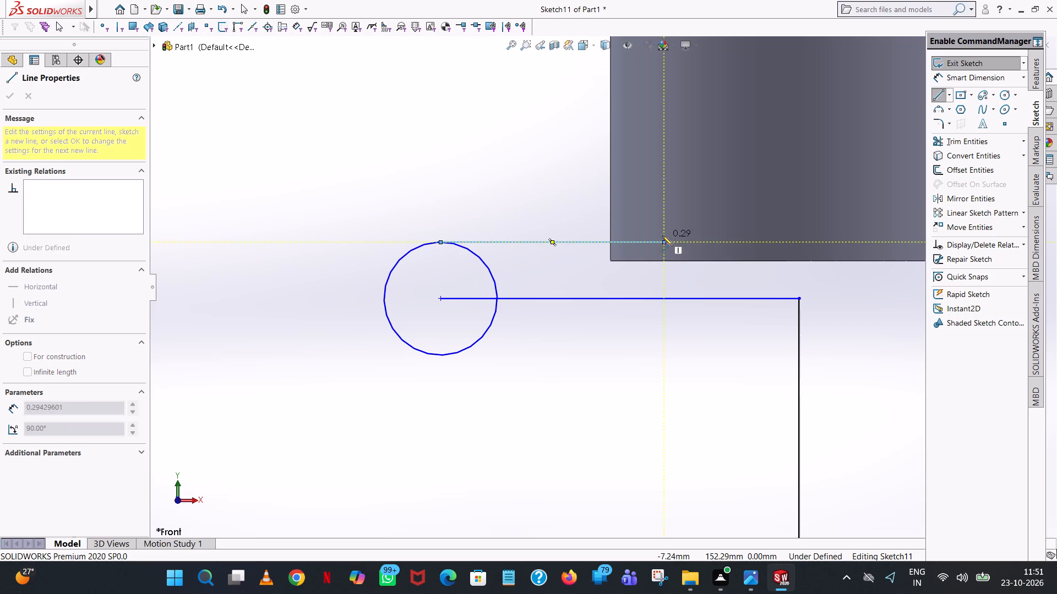
pyautogui.click(665, 180)
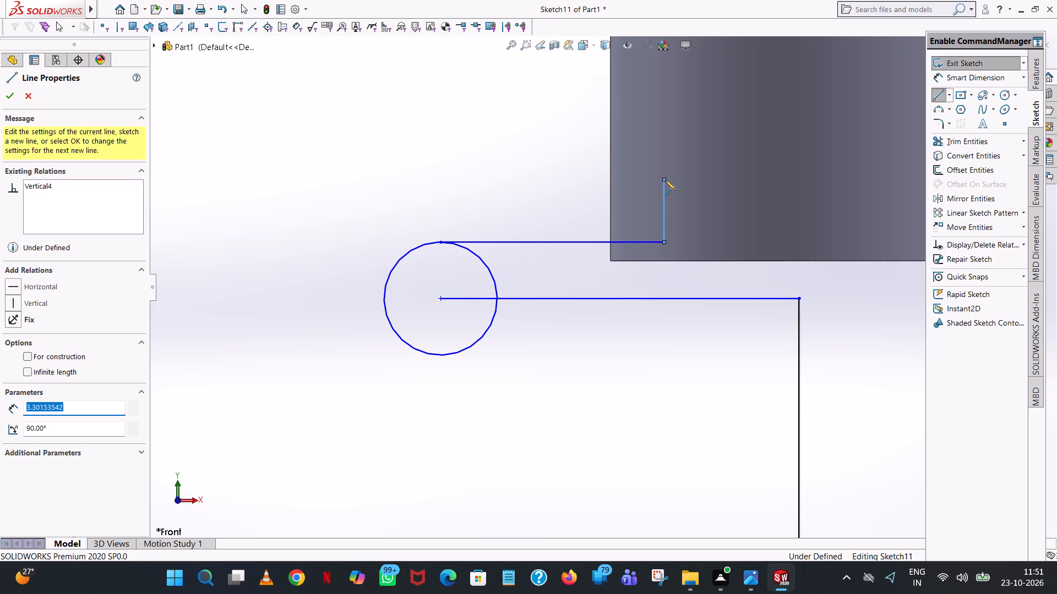
pyautogui.press('3')
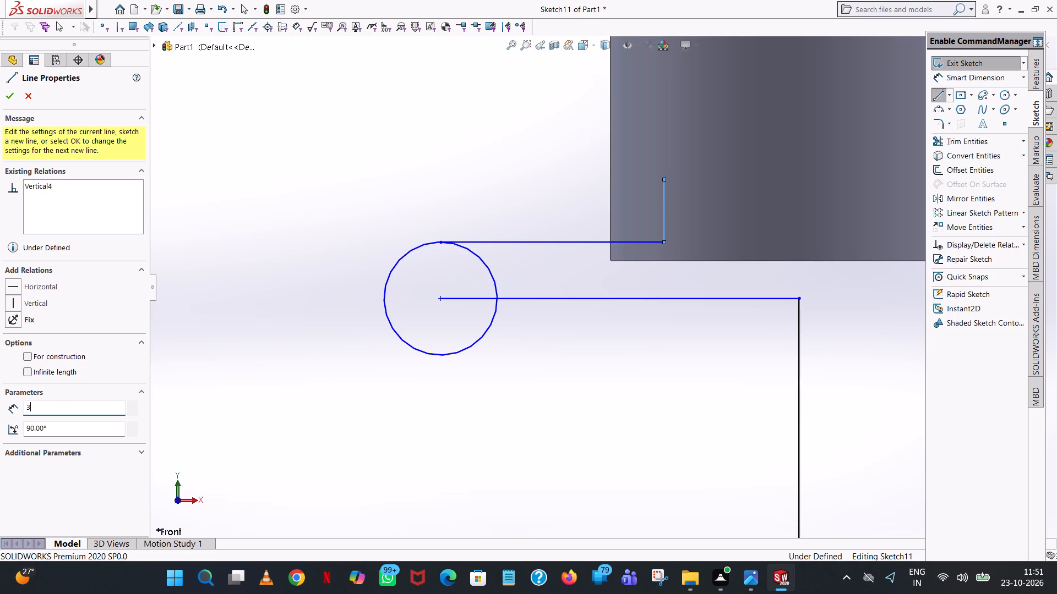
pyautogui.press('Return')
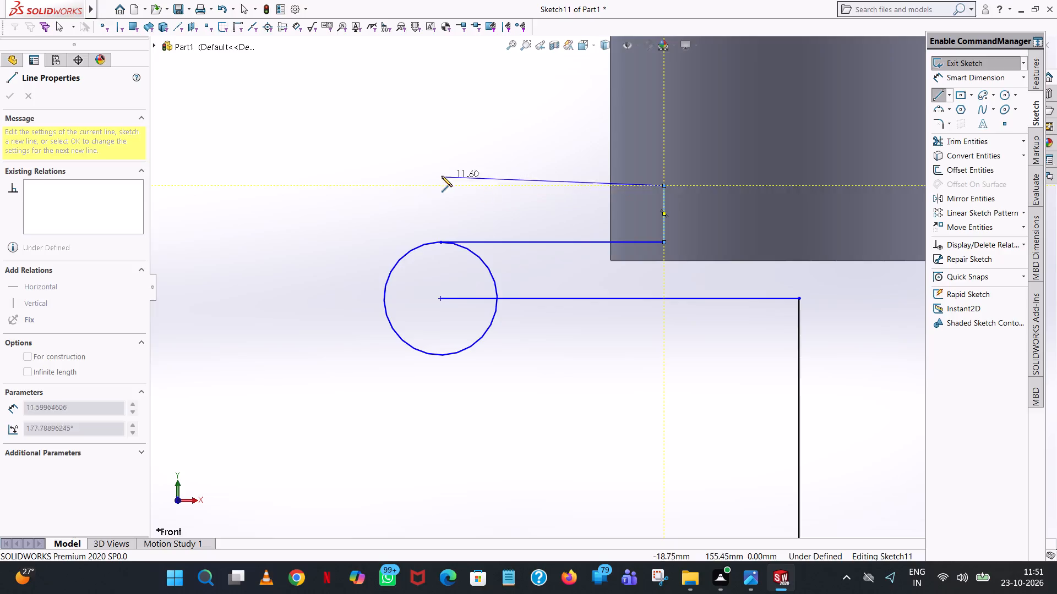
pyautogui.rightClick(438, 166)
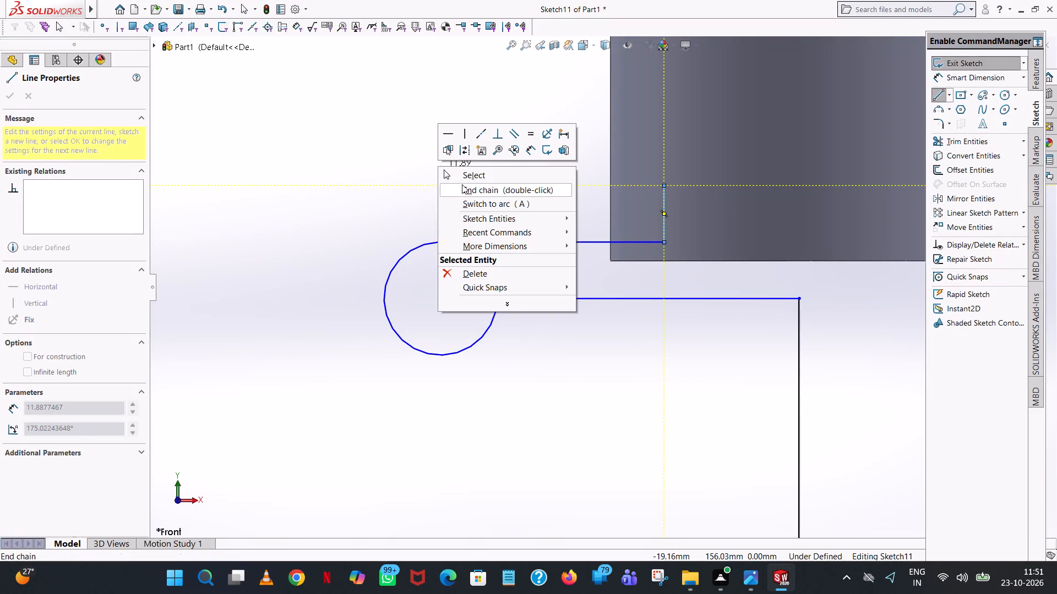
pyautogui.click(472, 173)
# Sketch a concentric circle of radius 6 mm around the 3 mm radius circle.
pyautogui.click(1005, 94)
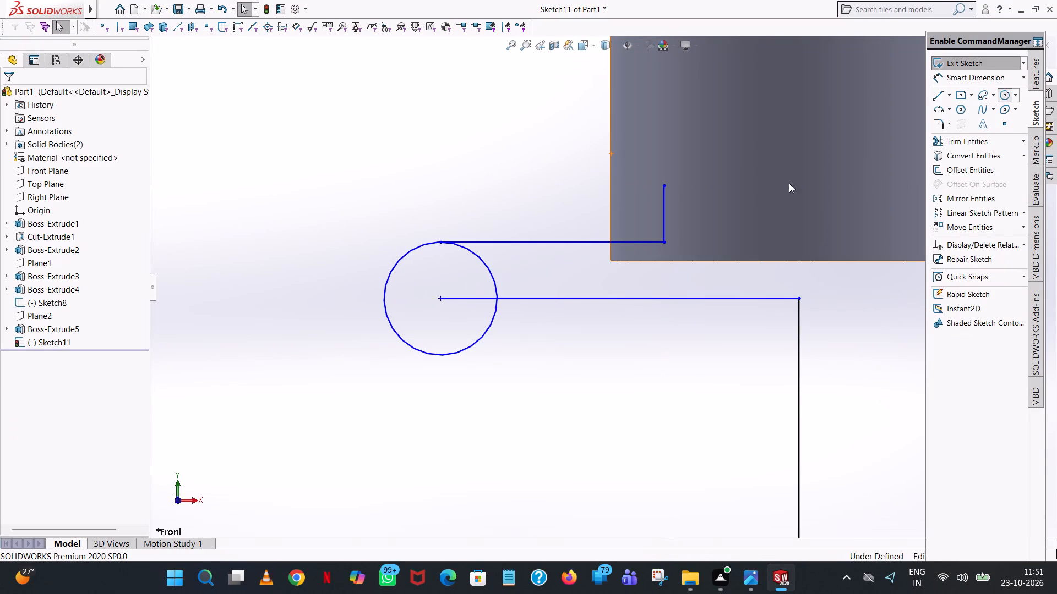
pyautogui.click(440, 299)
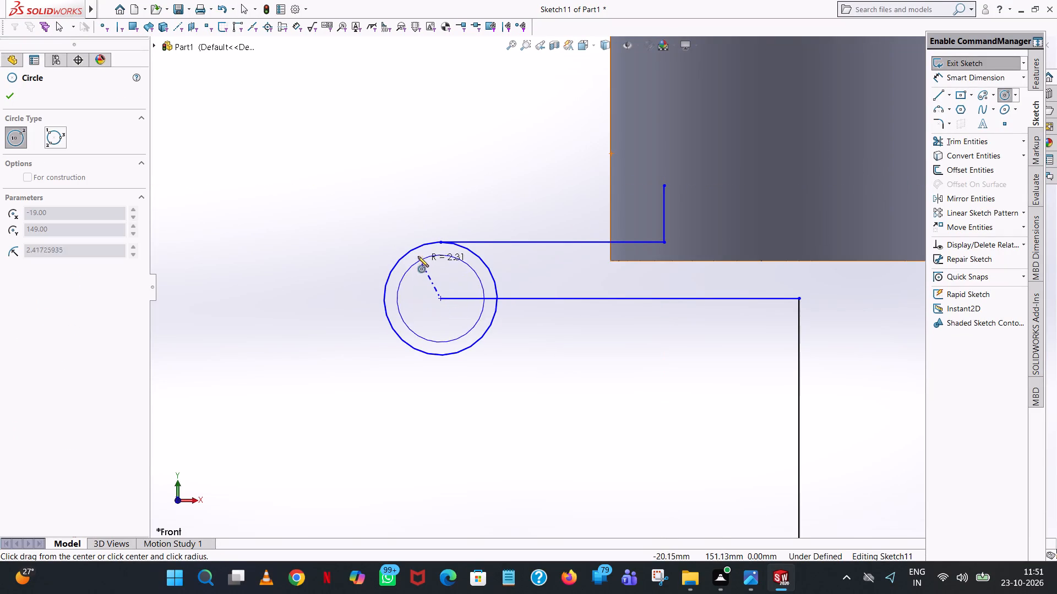
pyautogui.click(405, 204)
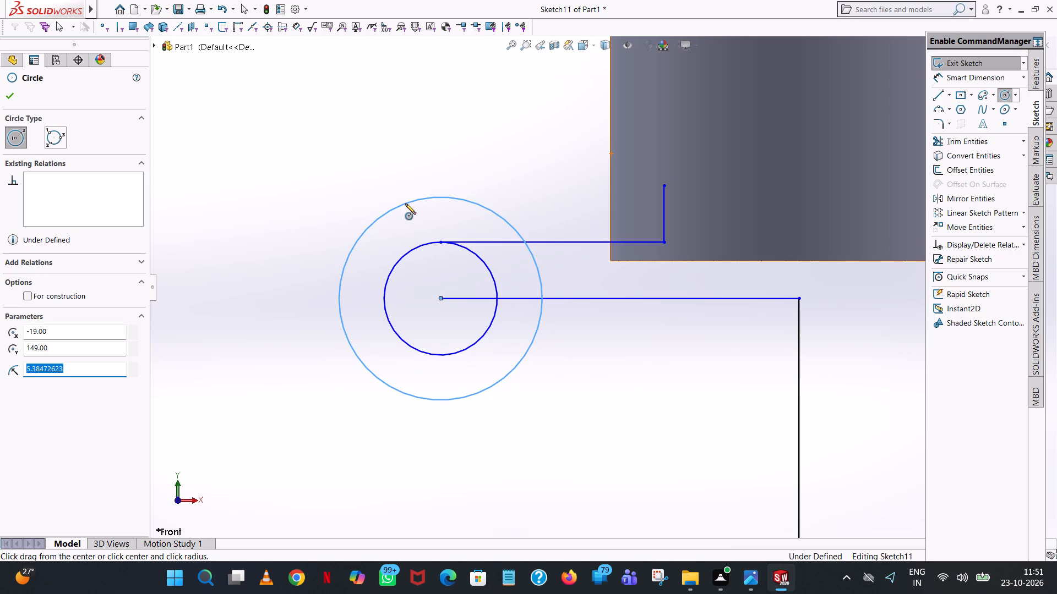
pyautogui.press('6')
pyautogui.press('Return')
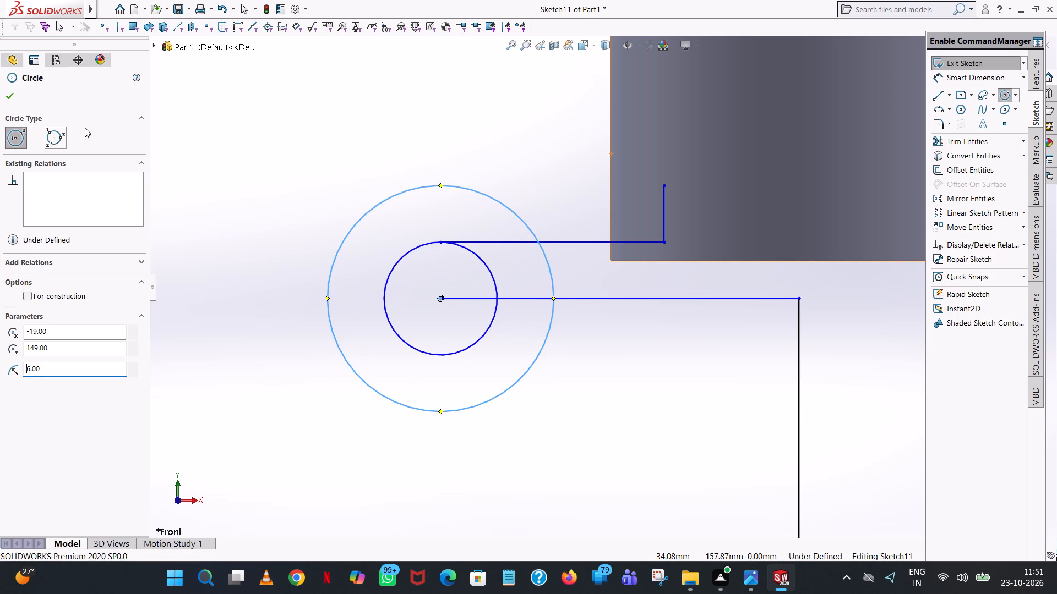
pyautogui.click(4, 100)
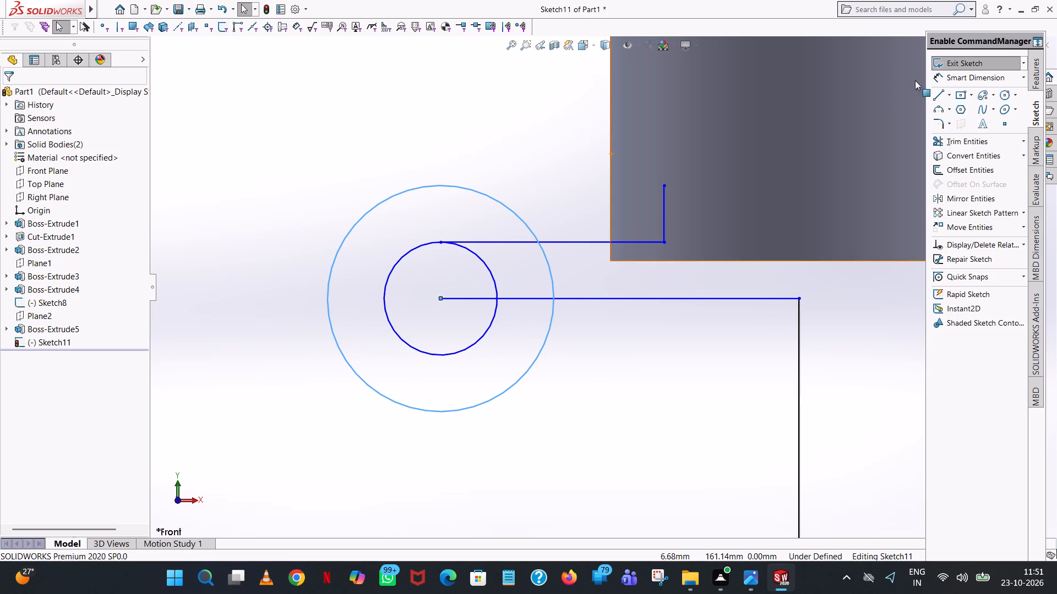
# Sketch a horizontal line from the outer circle's top point to the upper end of the 3 mm vertical line.
pyautogui.click(933, 96)
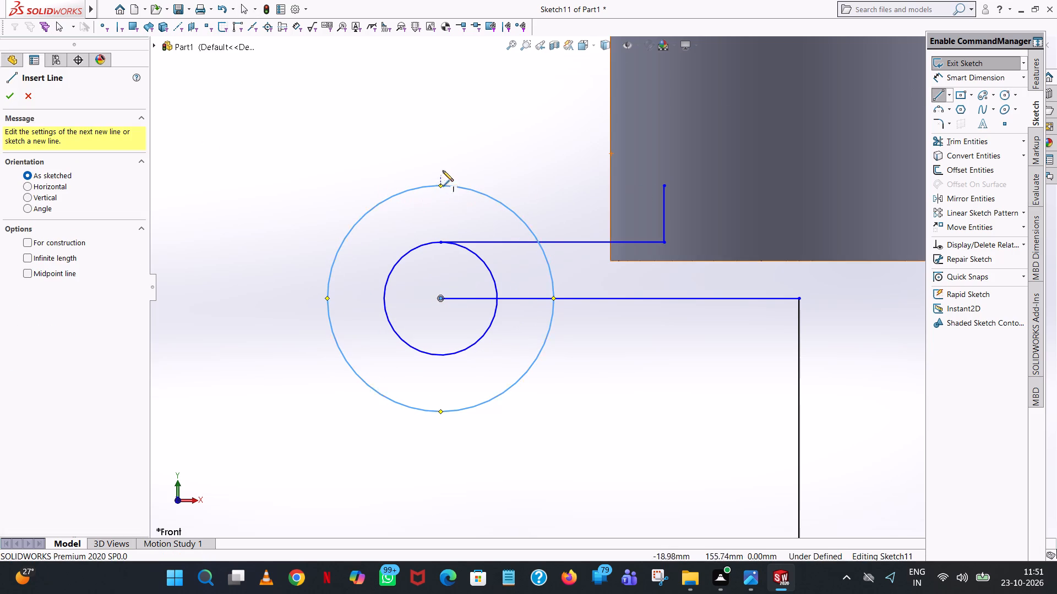
pyautogui.click(440, 186)
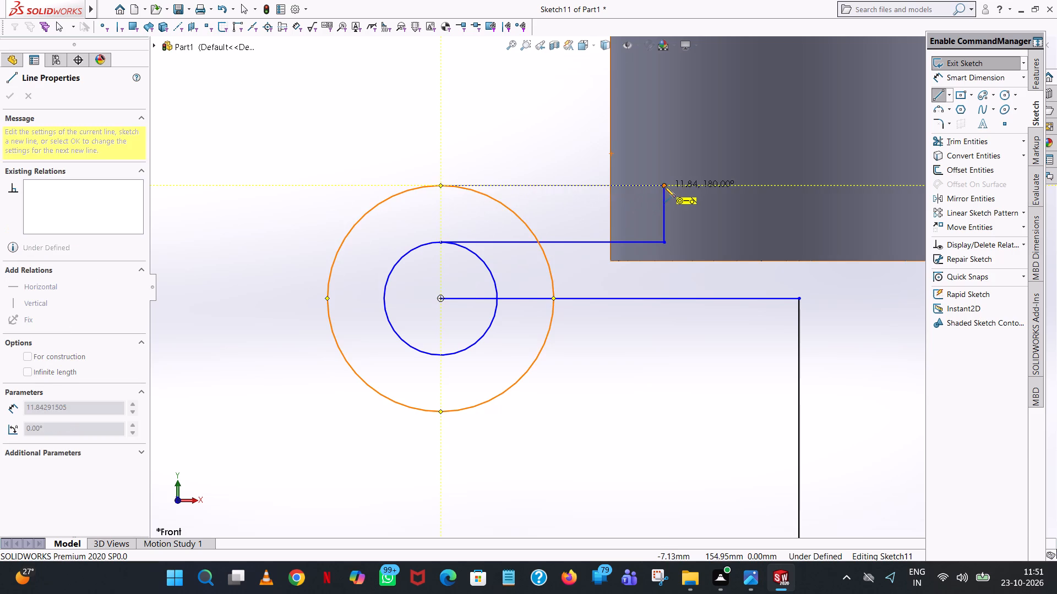
pyautogui.click(664, 186)
pyautogui.rightClick(664, 186)
pyautogui.click(693, 189)
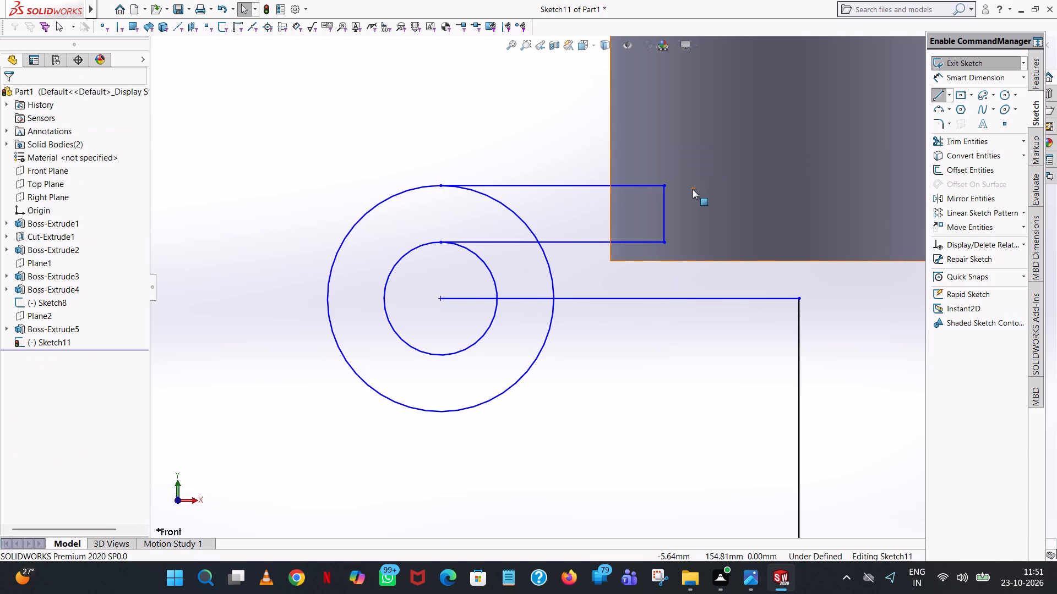
# Sketch a 44 mm vertical line straight down from the shared centre of the two circles.
pyautogui.scroll(7, 681, 192)
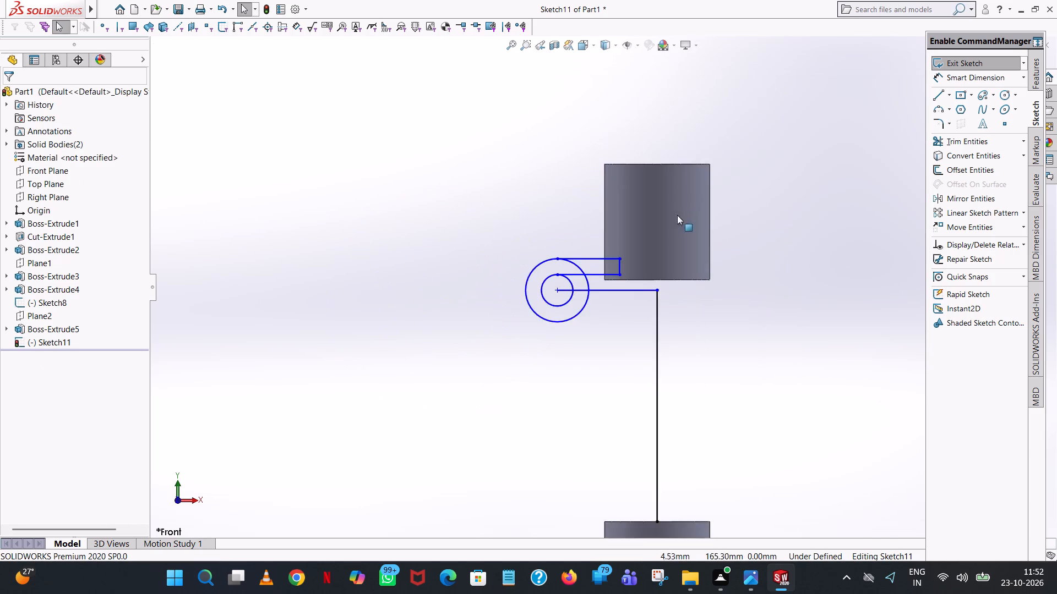
pyautogui.scroll(4, 670, 227)
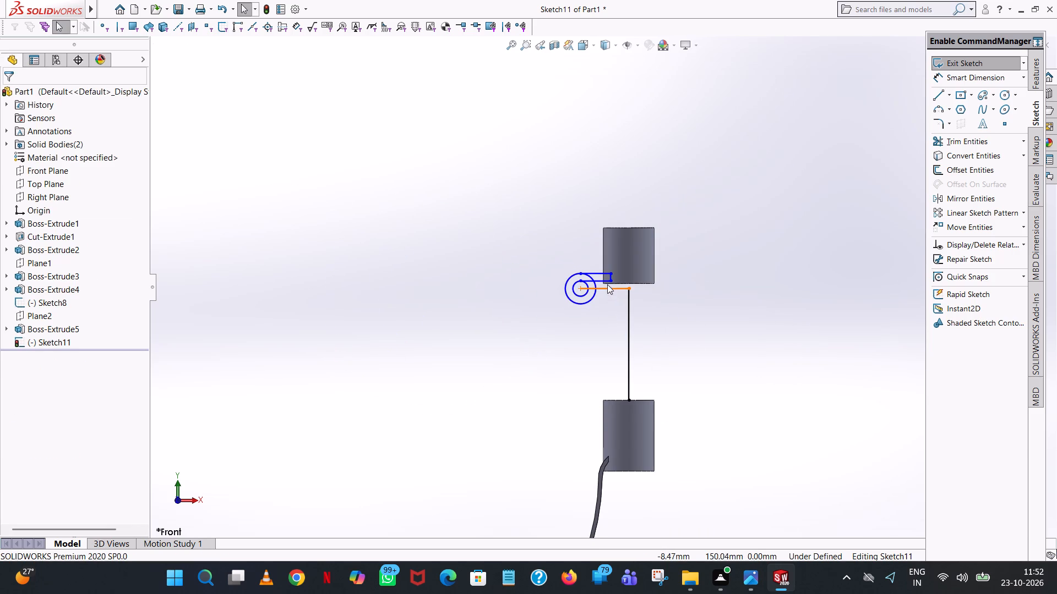
pyautogui.scroll(-3, 606, 289)
pyautogui.scroll(2, 596, 350)
pyautogui.scroll(-5, 591, 351)
pyautogui.scroll(6, 604, 366)
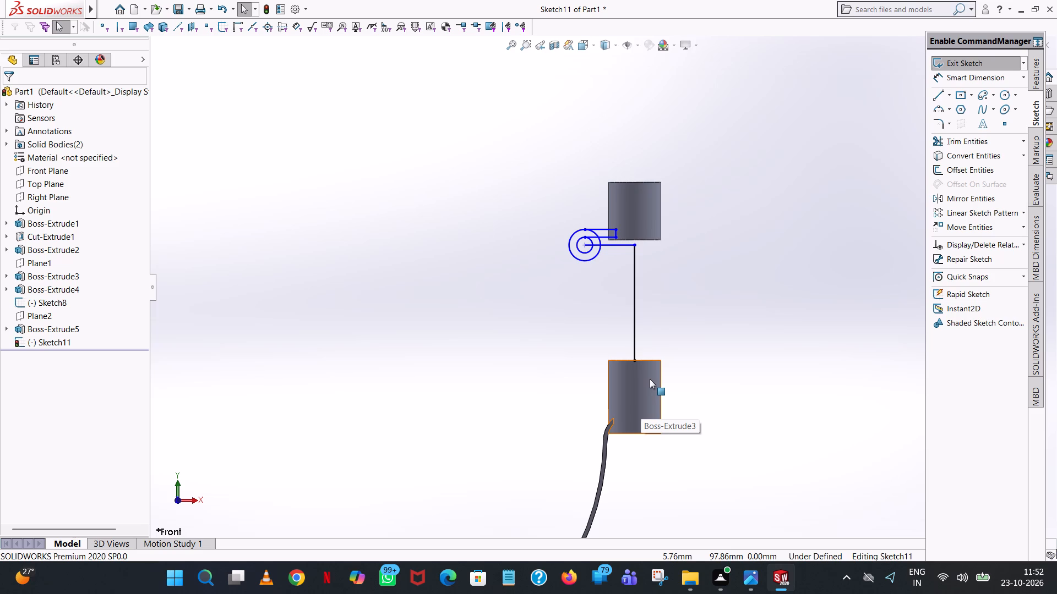
pyautogui.scroll(-1, 660, 372)
pyautogui.click(938, 100)
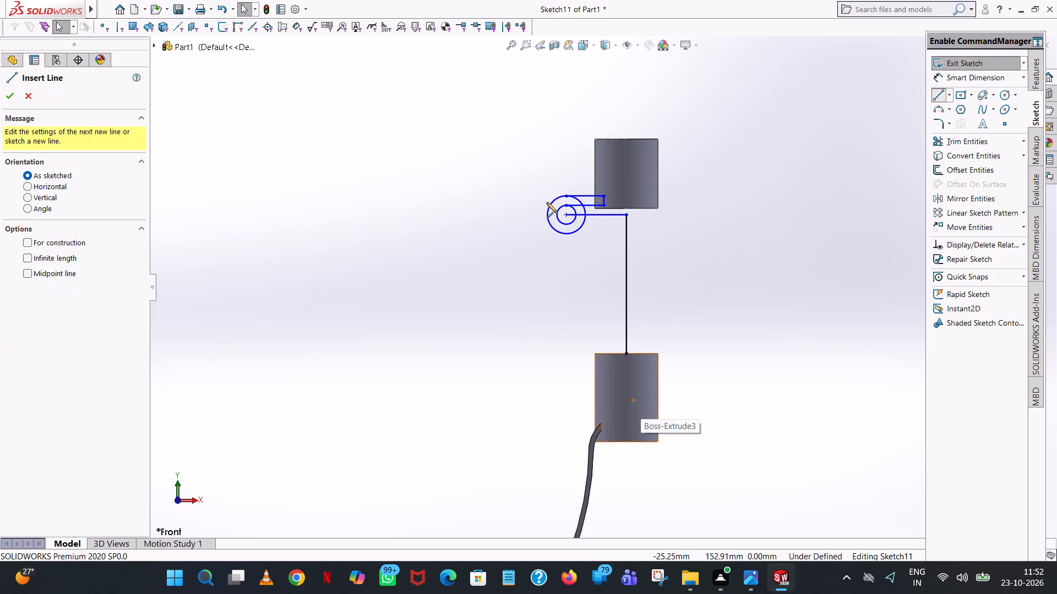
pyautogui.click(565, 216)
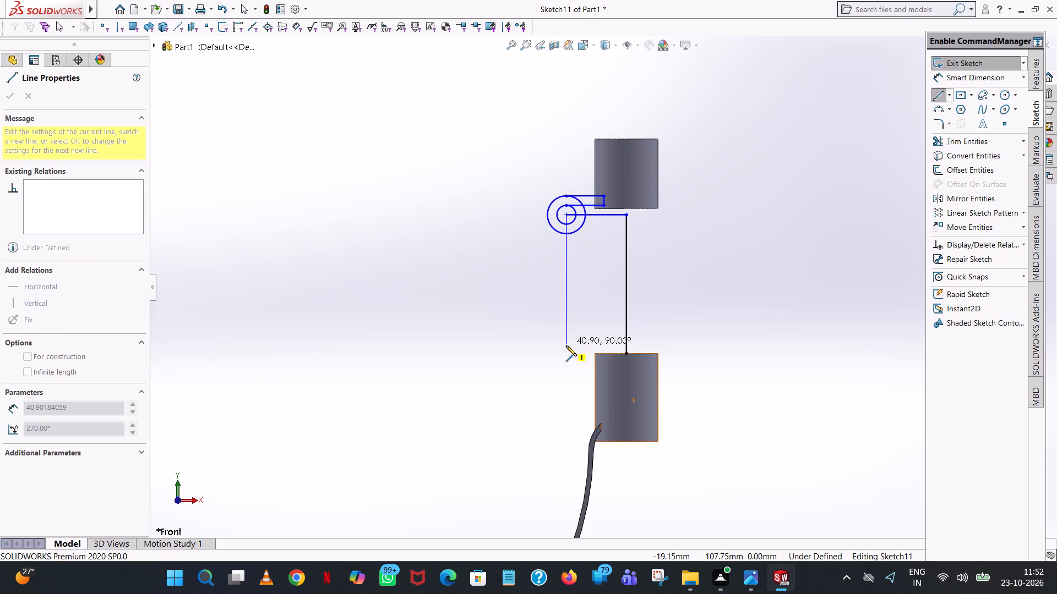
pyautogui.click(566, 345)
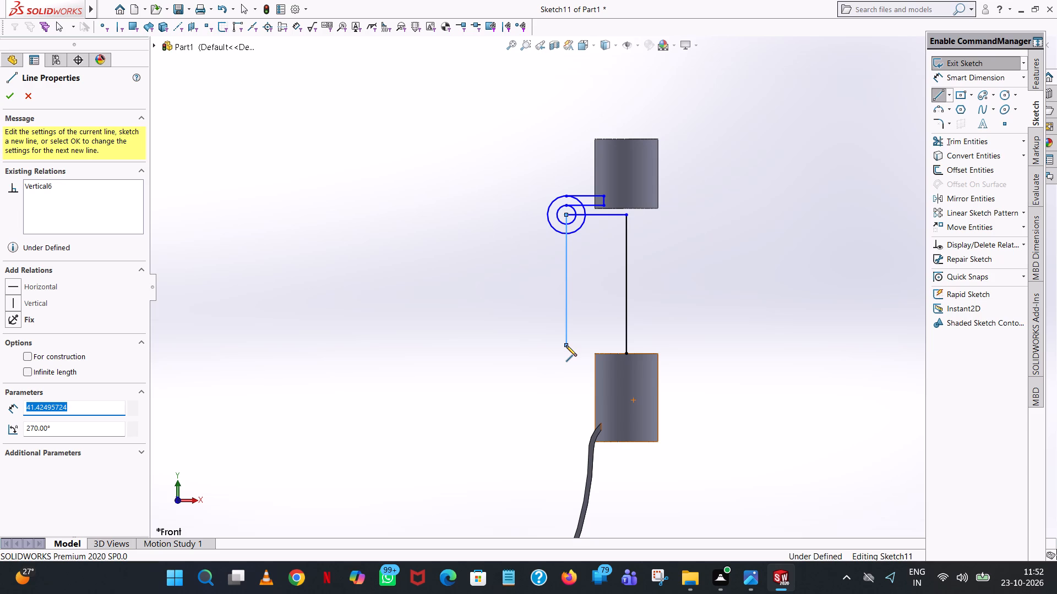
pyautogui.write('44')
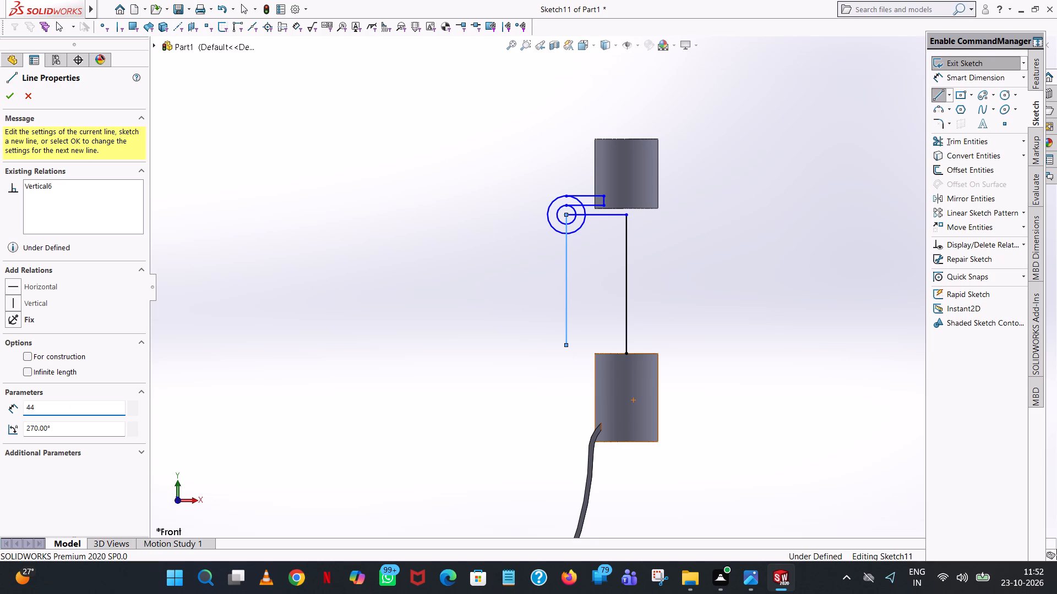
pyautogui.press('Return')
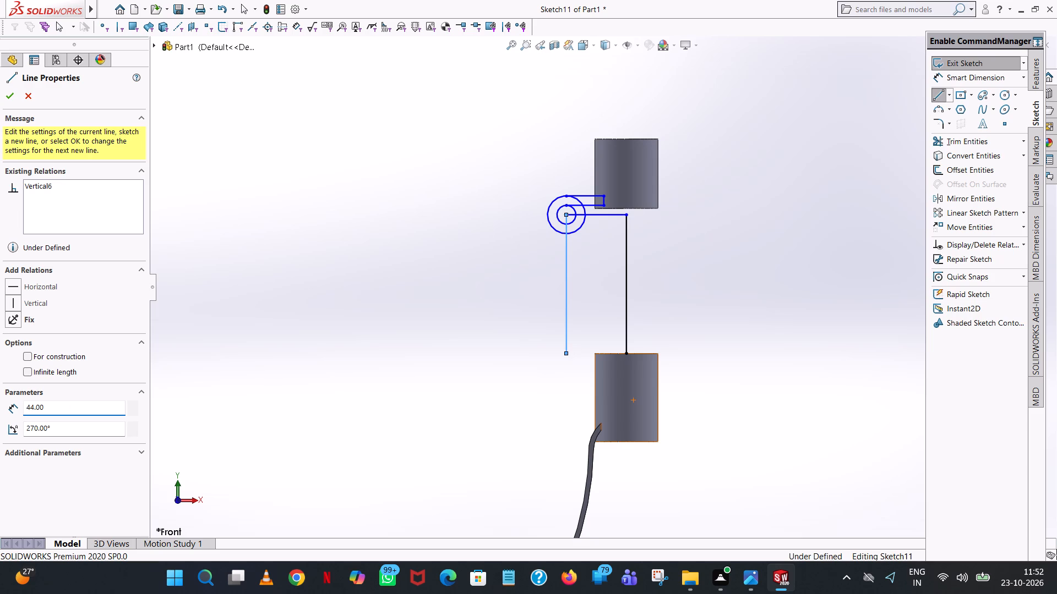
pyautogui.rightClick(566, 345)
pyautogui.click(589, 353)
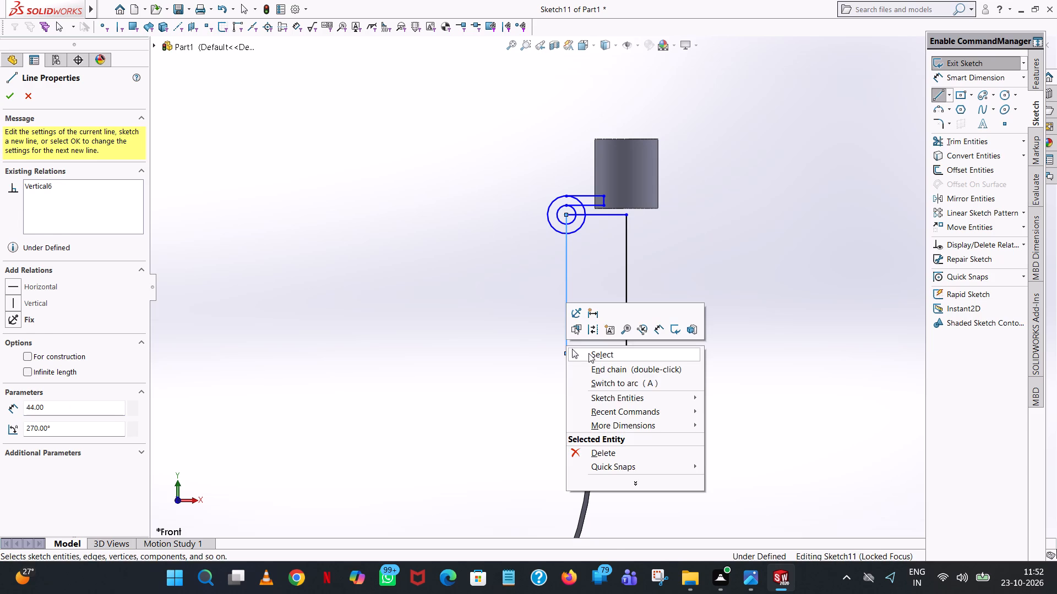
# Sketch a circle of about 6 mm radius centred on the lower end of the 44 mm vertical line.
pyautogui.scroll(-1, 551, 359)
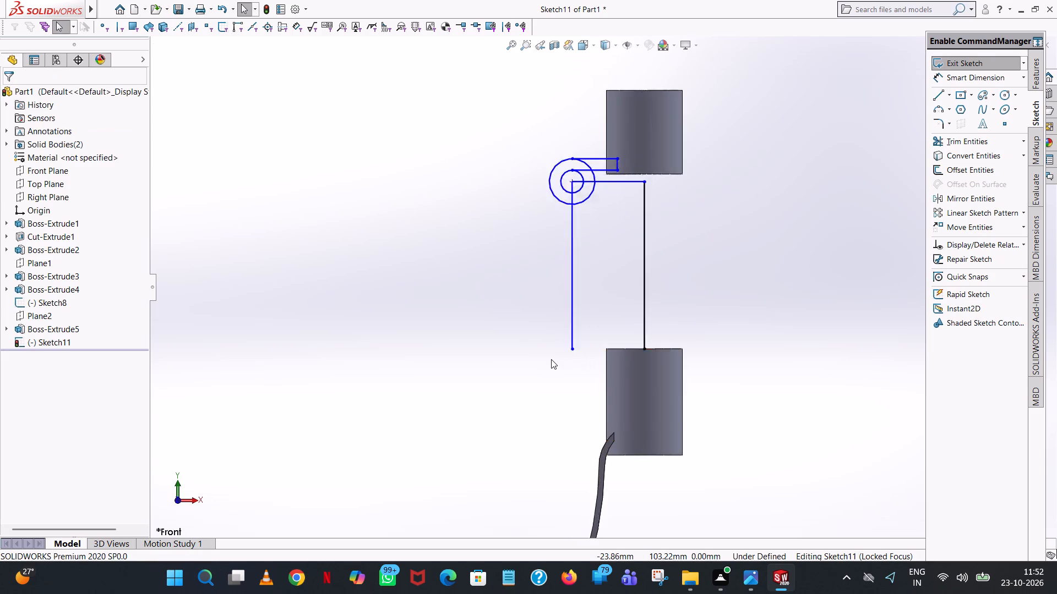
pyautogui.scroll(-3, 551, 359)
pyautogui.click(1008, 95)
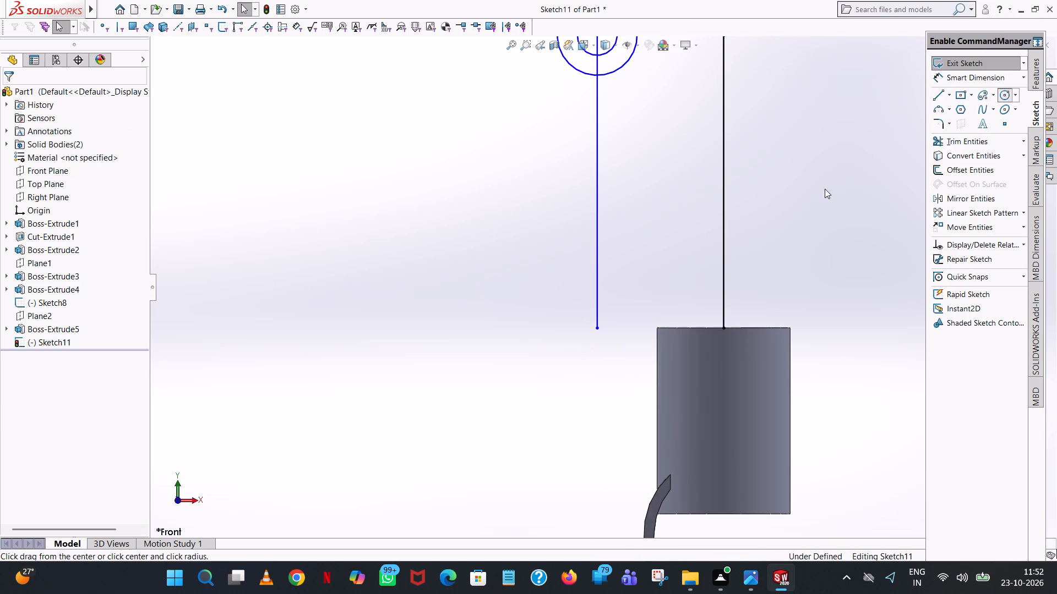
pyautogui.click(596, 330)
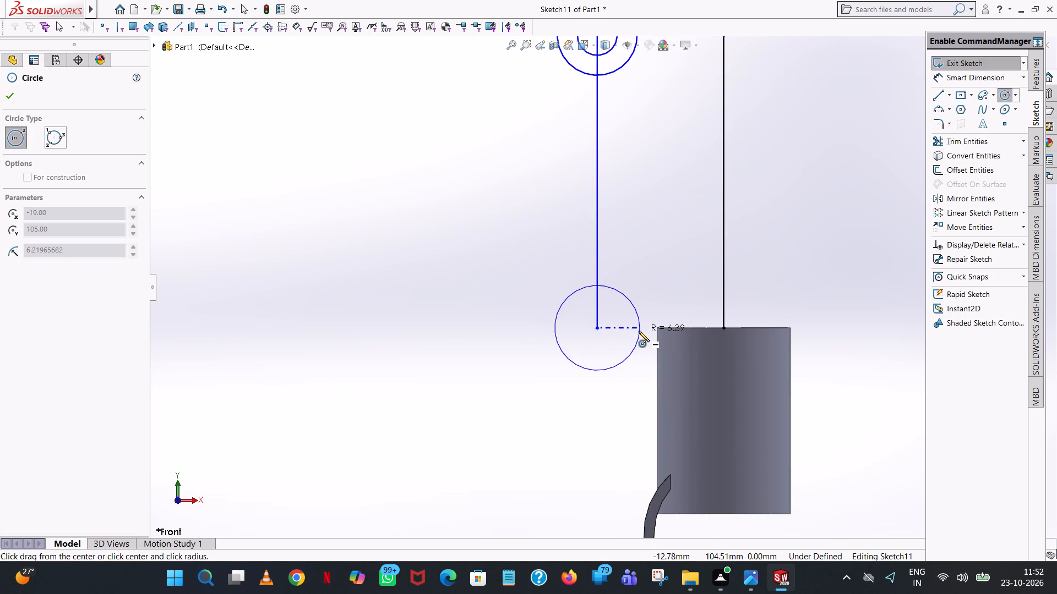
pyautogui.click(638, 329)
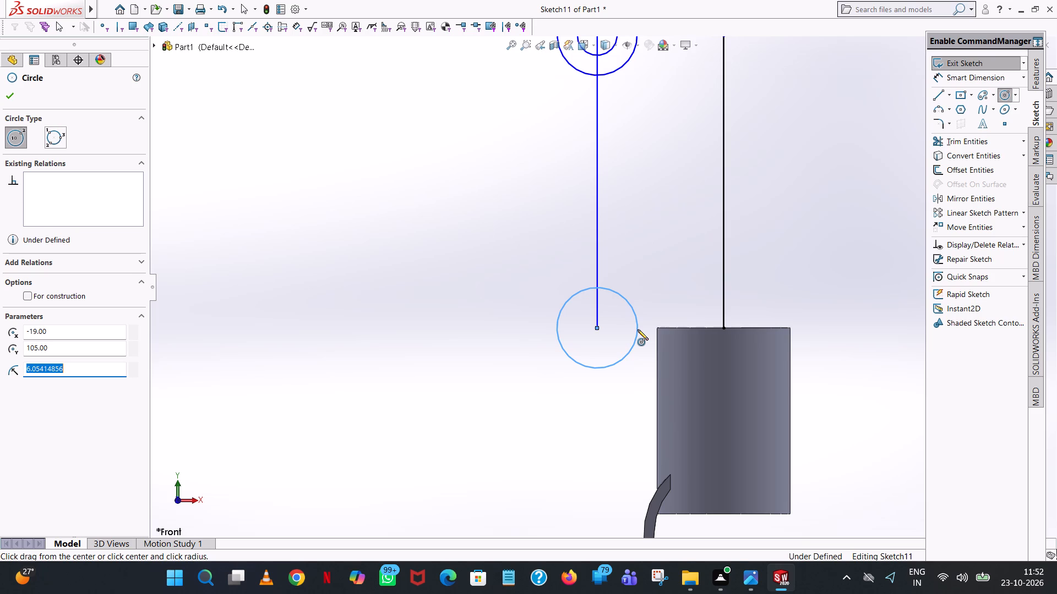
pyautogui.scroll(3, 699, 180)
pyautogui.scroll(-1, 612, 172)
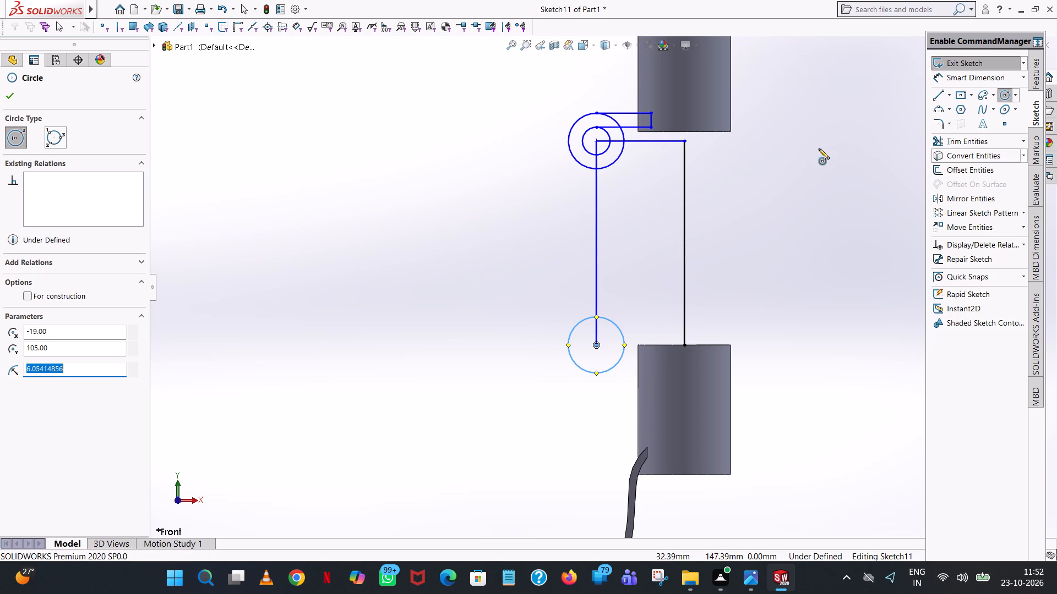
# Trim the +X half off the upper outer circle, leaving its arc between the top and bottom points.
pyautogui.click(971, 144)
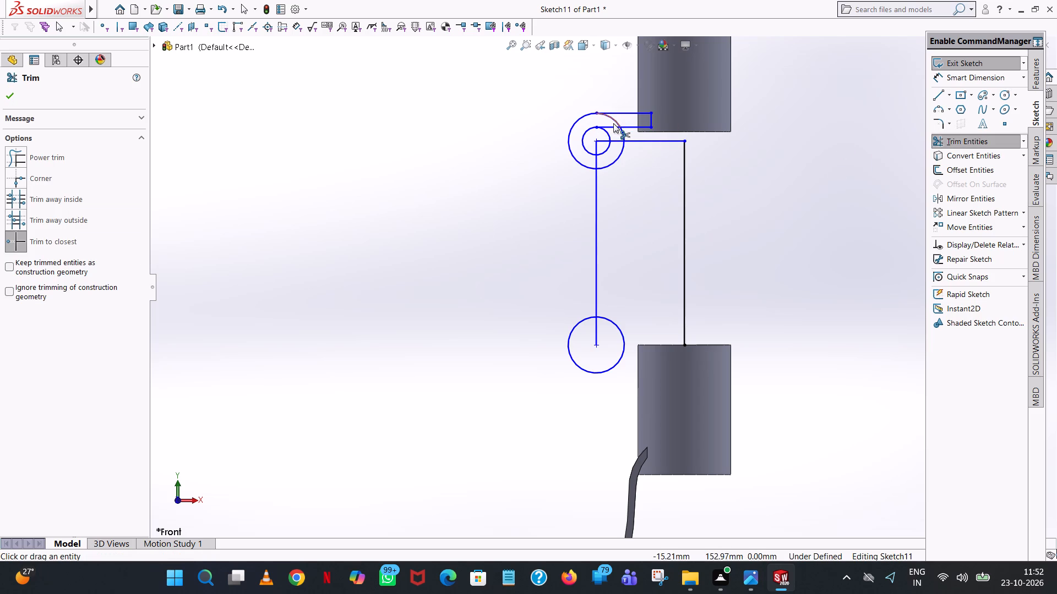
pyautogui.click(613, 120)
pyautogui.click(624, 134)
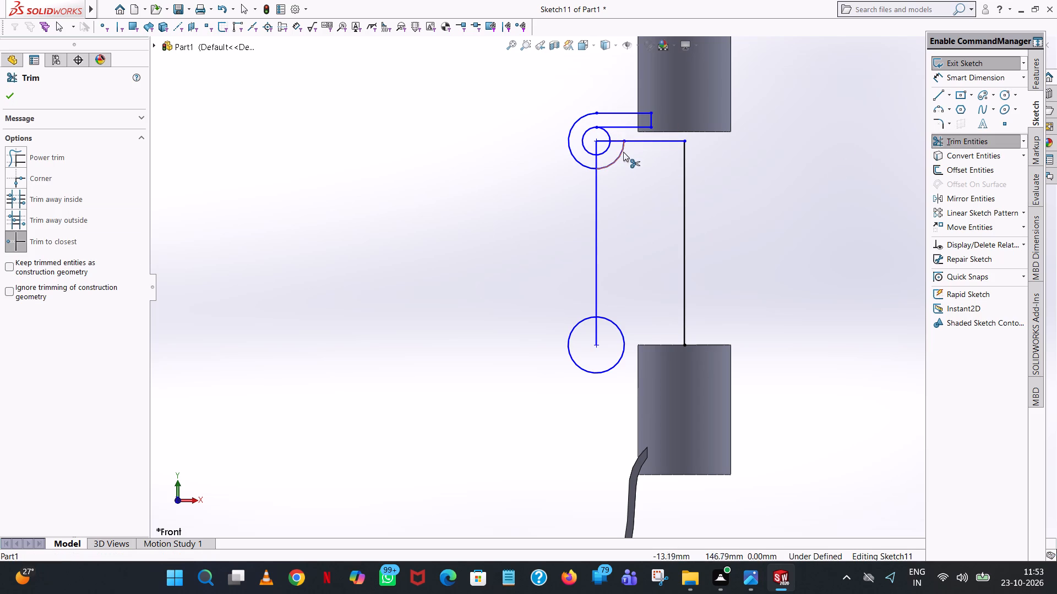
pyautogui.click(623, 152)
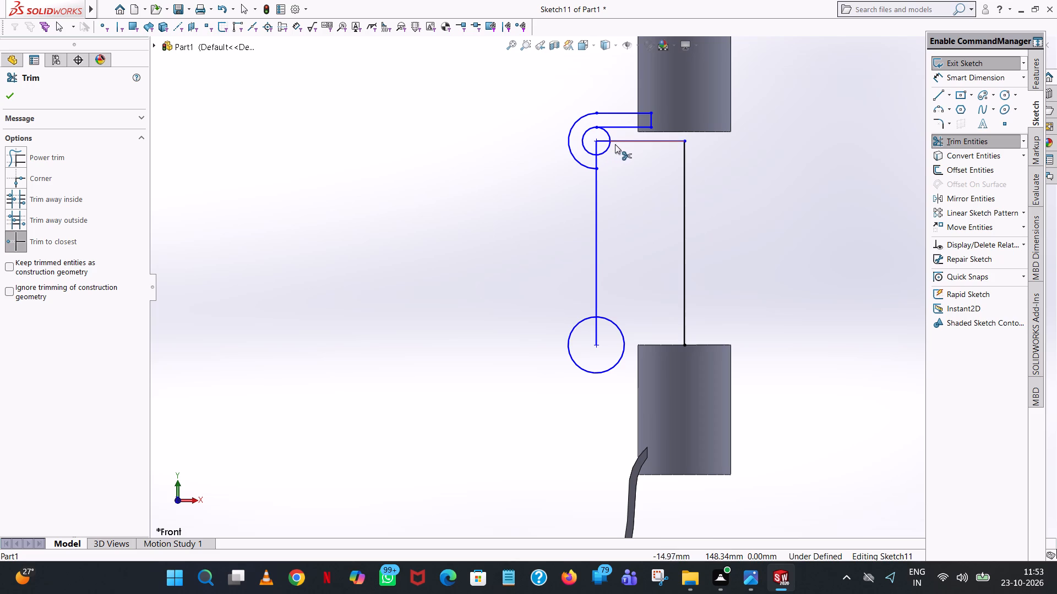
# Trim away the horizontal and vertical guide lines around the hook, together with the lower circle.
pyautogui.click(623, 143)
pyautogui.click(684, 167)
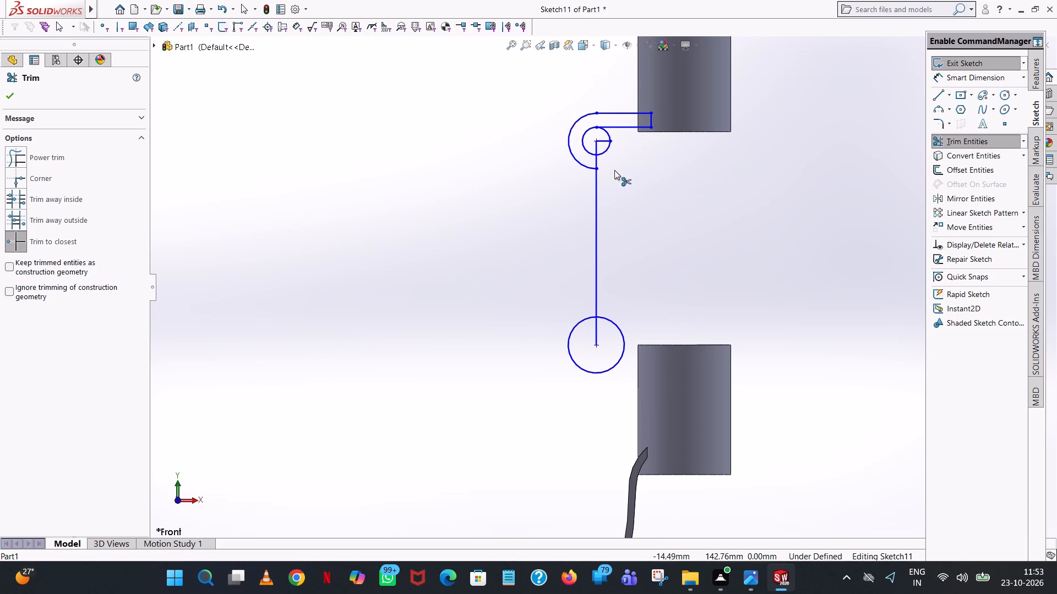
pyautogui.click(602, 141)
pyautogui.click(596, 143)
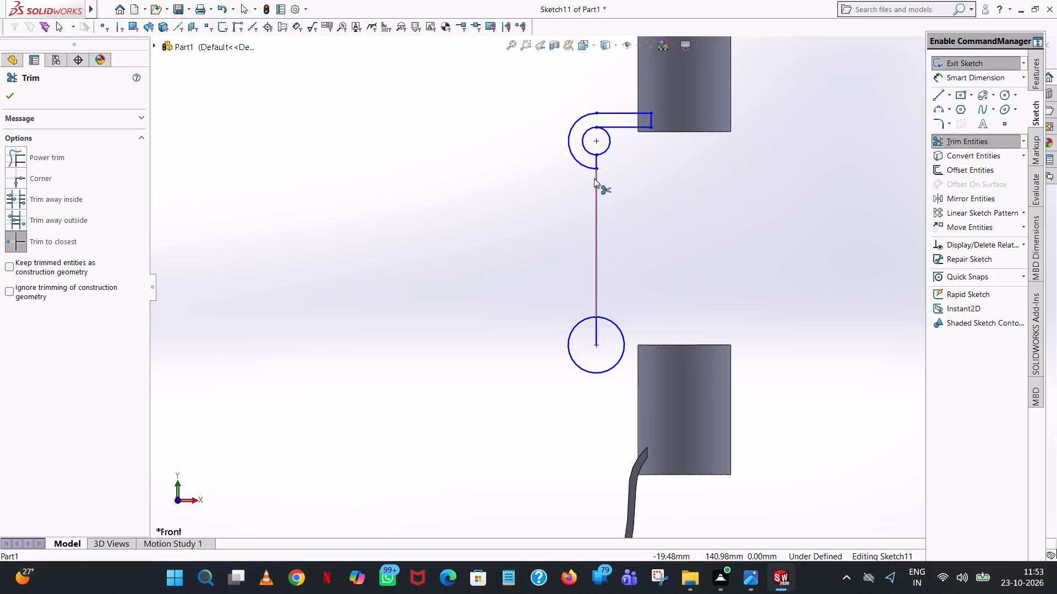
pyautogui.click(594, 179)
pyautogui.click(595, 331)
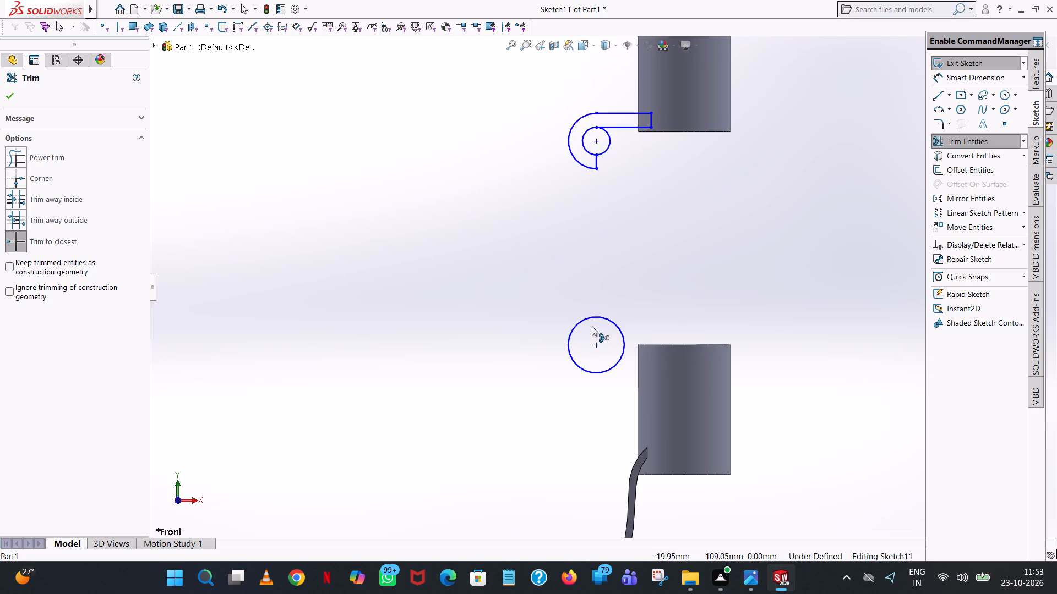
pyautogui.click(592, 316)
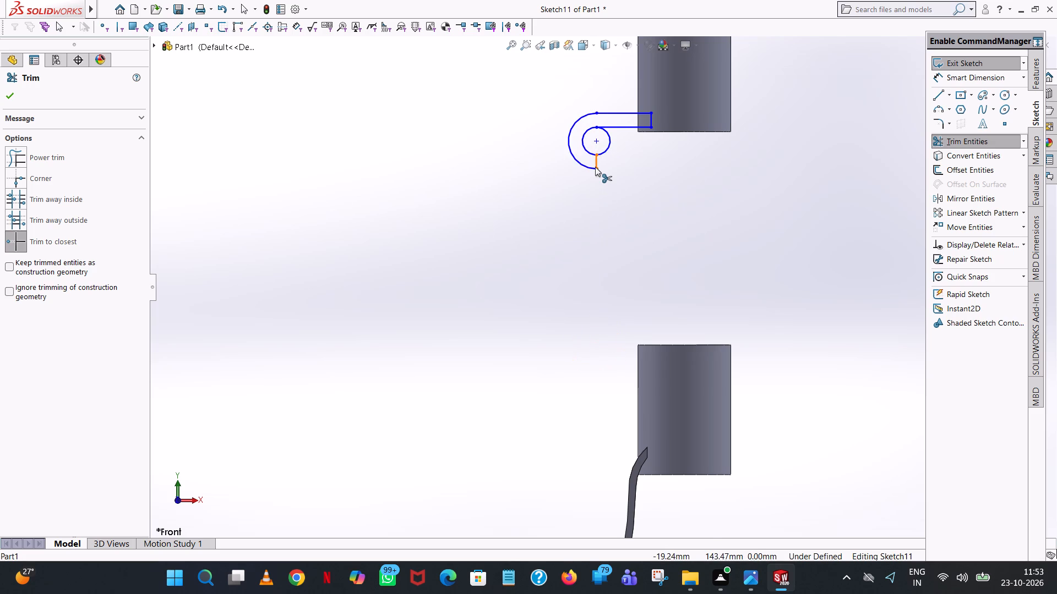
pyautogui.click(596, 166)
# Sketch a vertical line straight down from the outer arc's leftmost point, with a length of 44+3 mm.
pyautogui.click(934, 101)
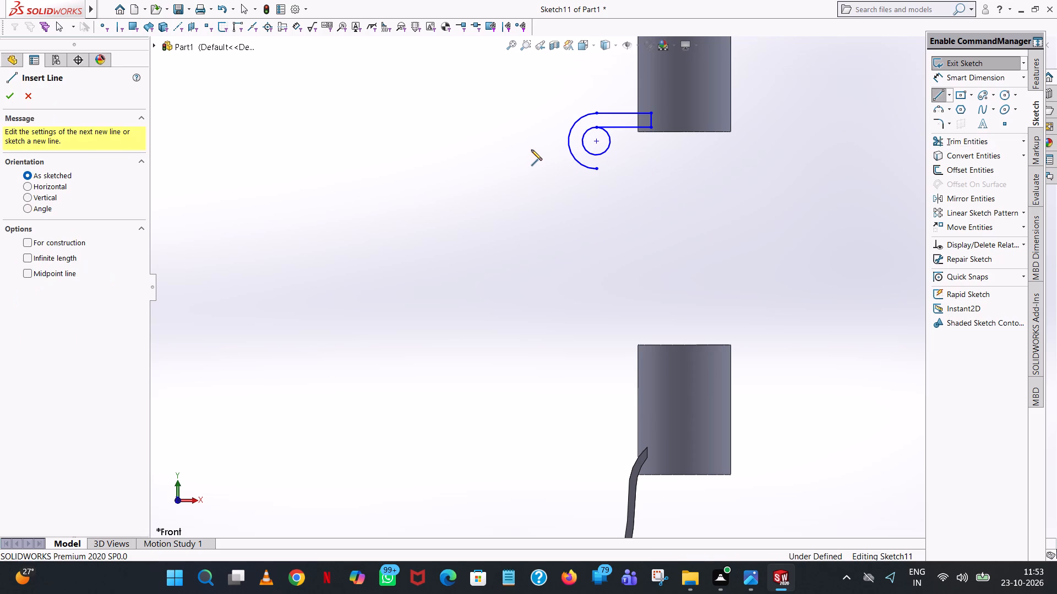
pyautogui.click(567, 140)
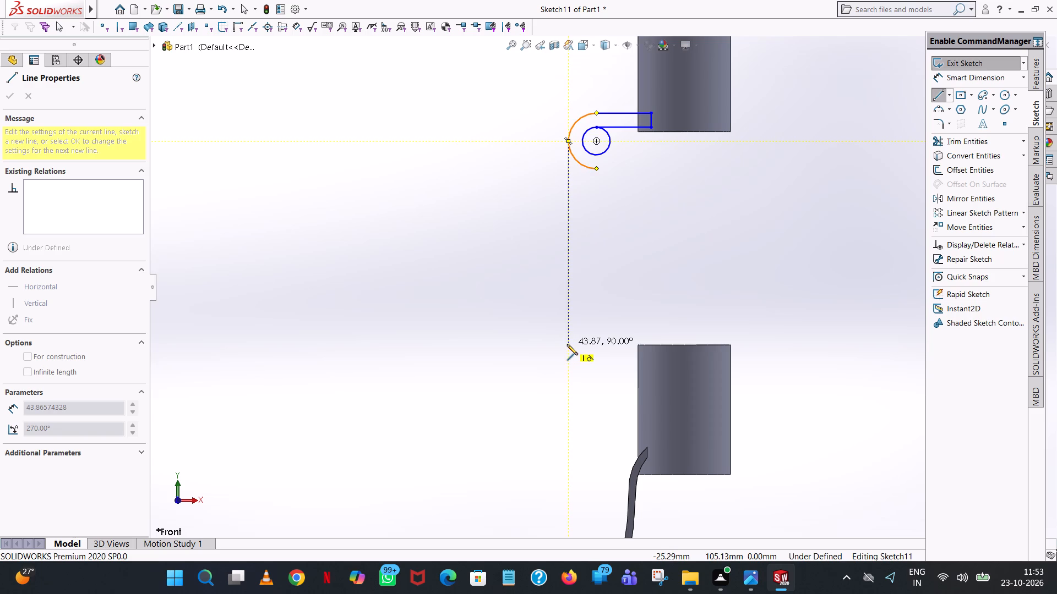
pyautogui.scroll(-3, 567, 344)
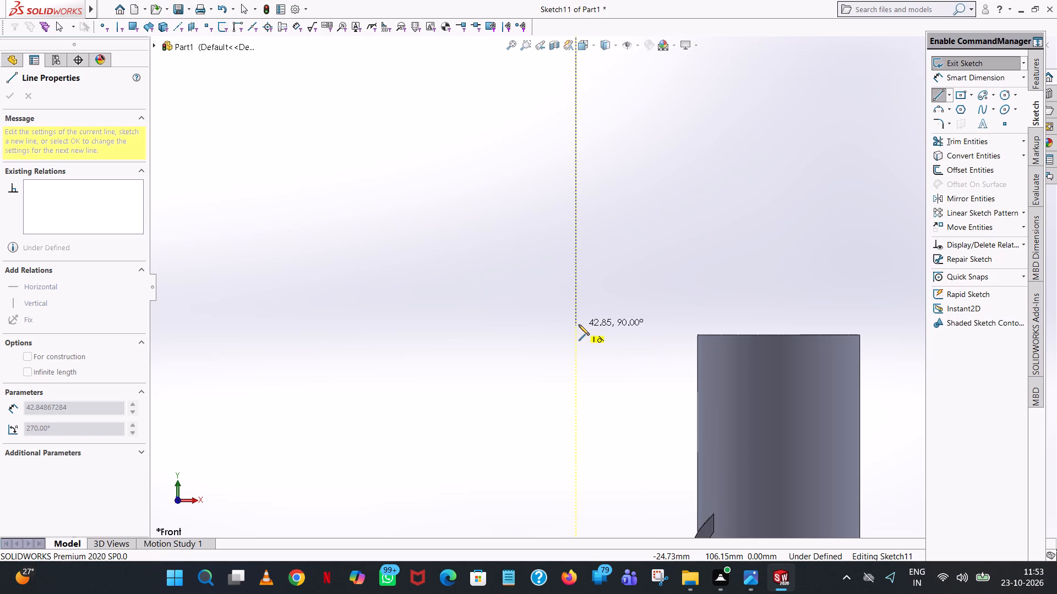
pyautogui.click(575, 332)
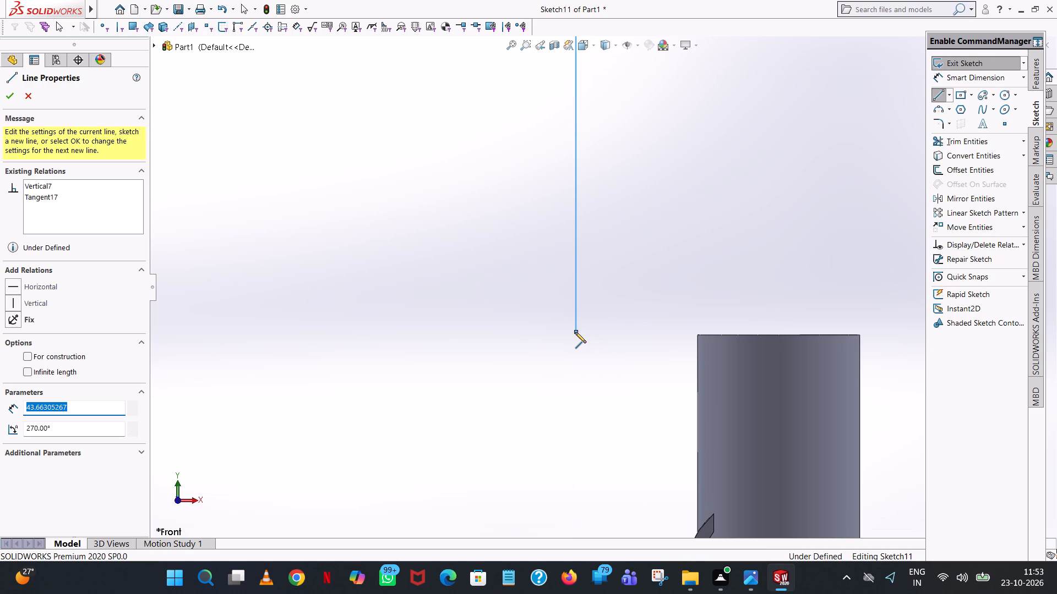
pyautogui.write('44+')
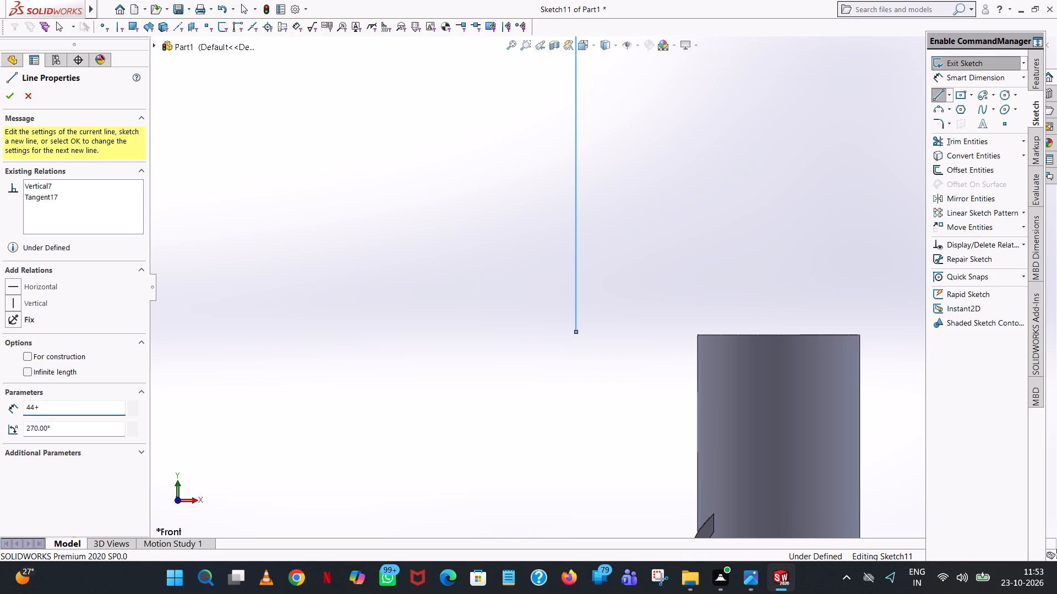
pyautogui.press('3')
pyautogui.press('Return')
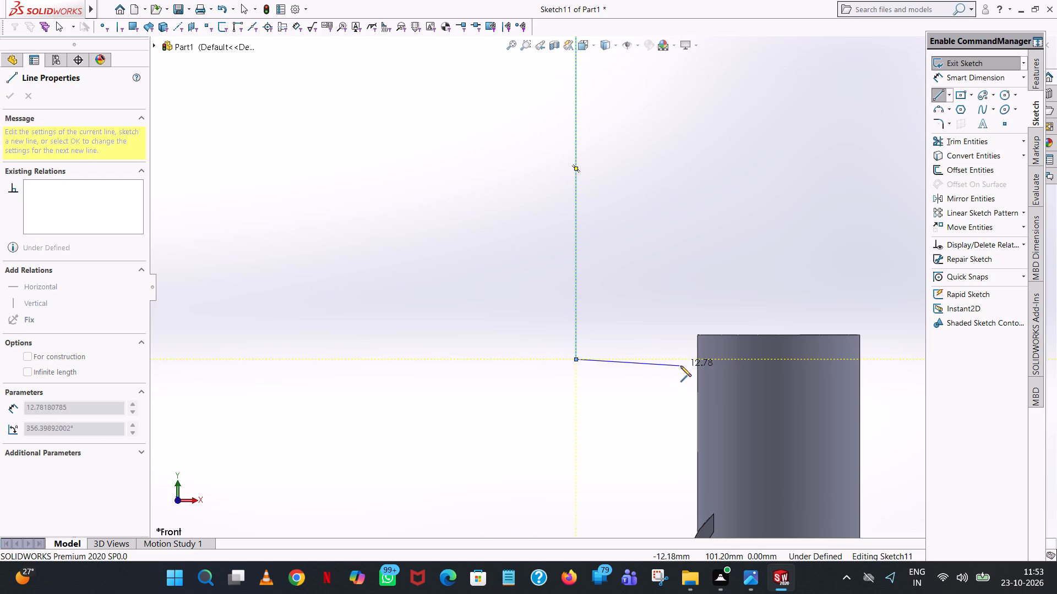
# Continue the line horizontally in +X into the lower cylinder's outline, and finish with a vertical line up to its top edge.
pyautogui.click(728, 360)
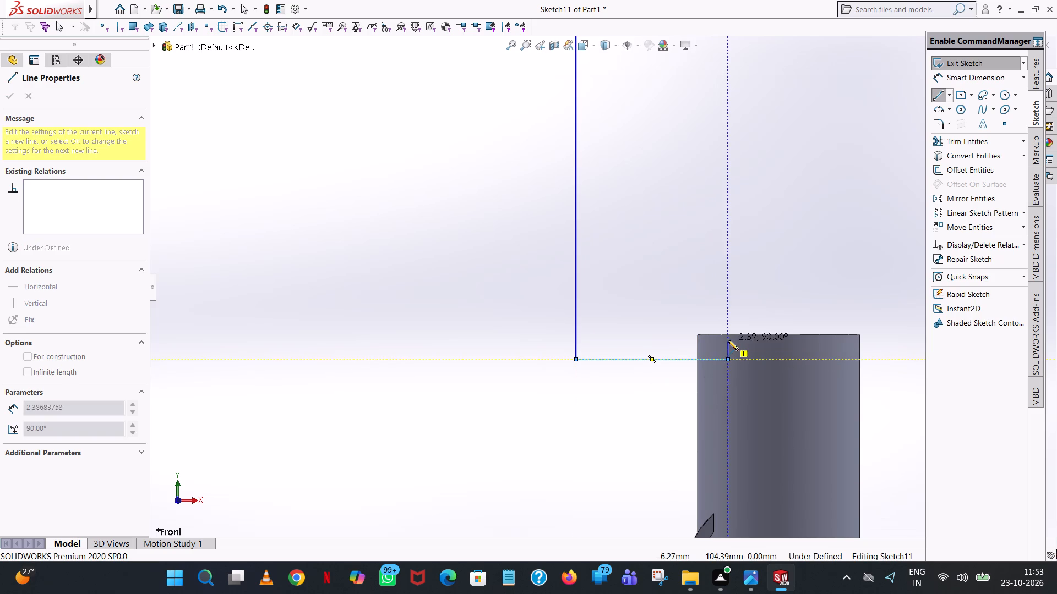
pyautogui.click(728, 334)
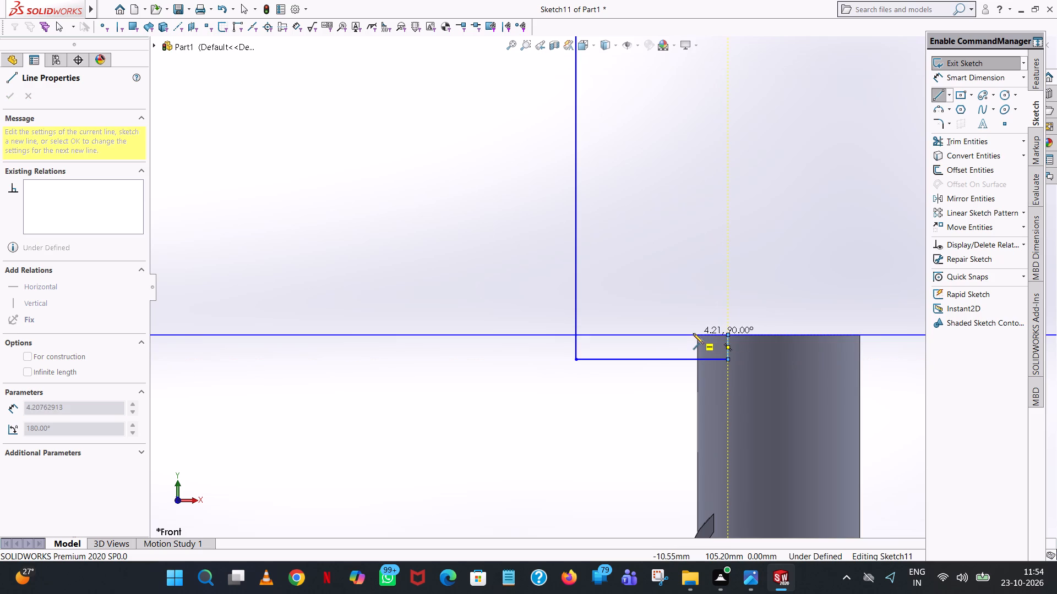
pyautogui.rightClick(611, 334)
pyautogui.click(641, 345)
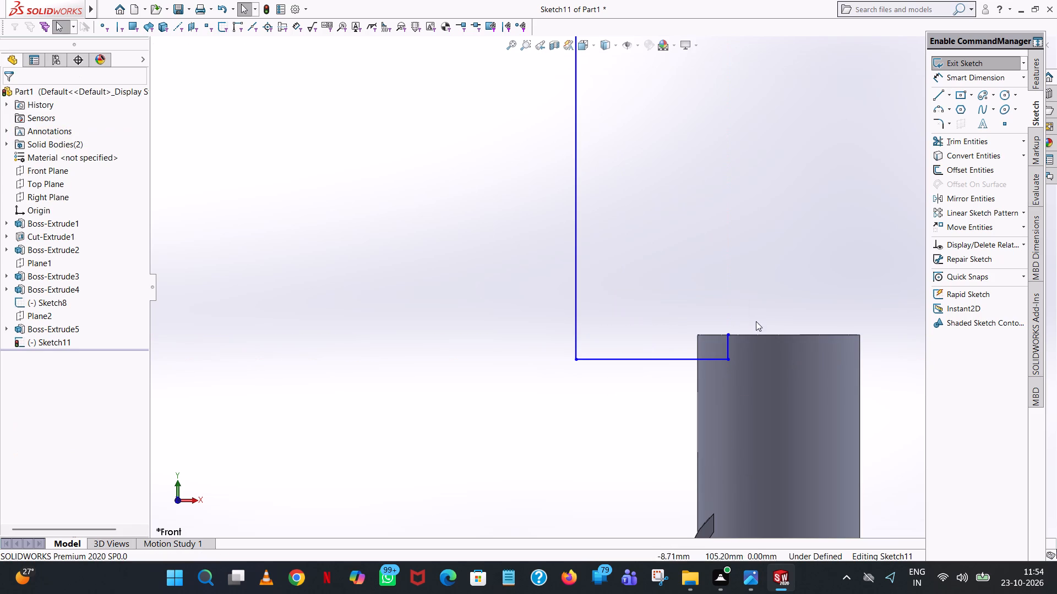
# Sketch a 44 mm vertical line down from the inner circle's leftmost point, continuing horizontally in +X to the short line on the lower cylinder.
pyautogui.scroll(3, 794, 151)
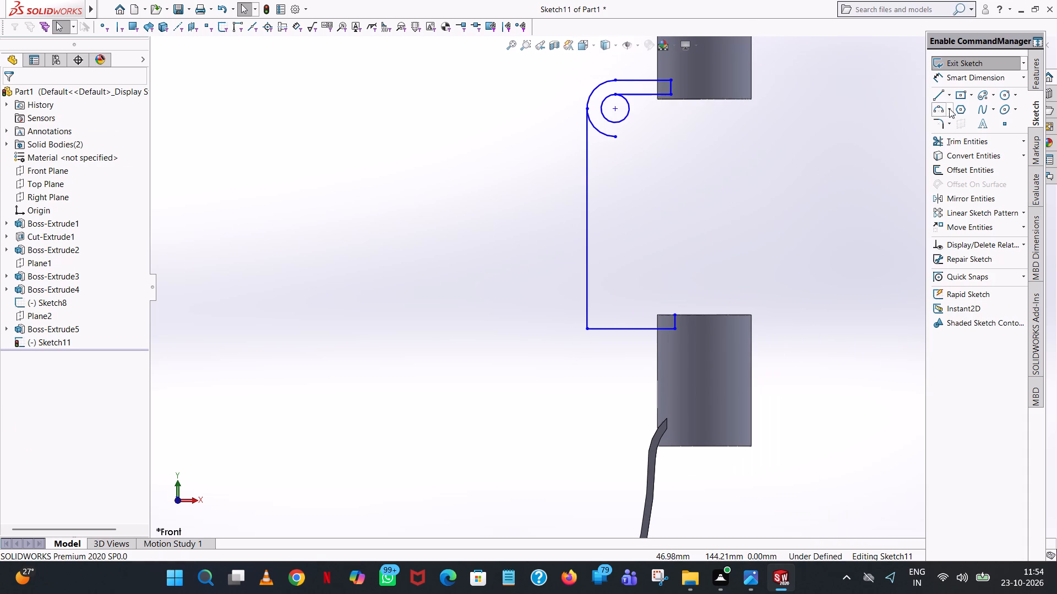
pyautogui.click(941, 94)
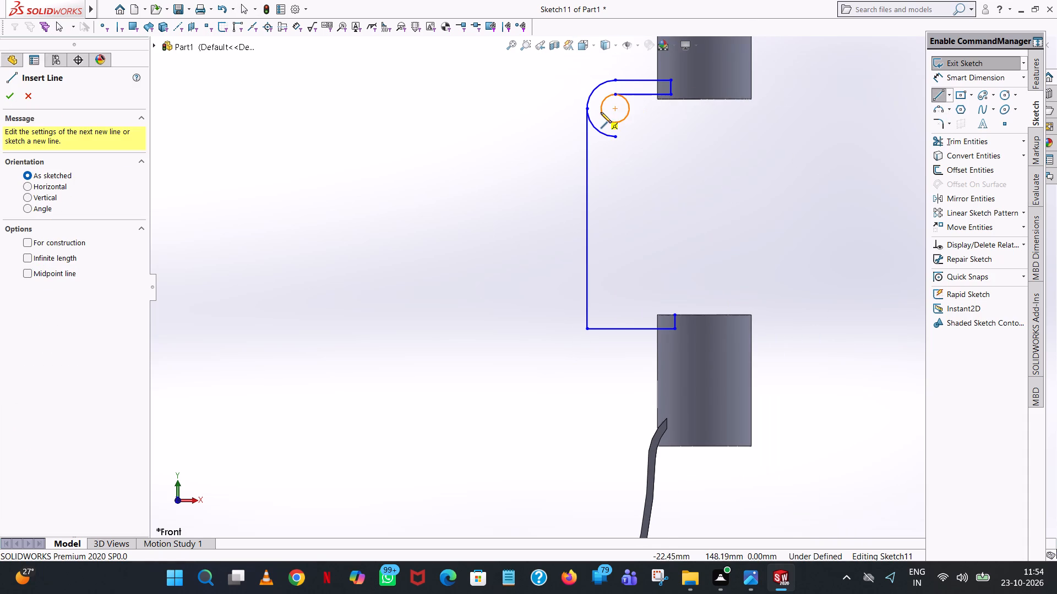
pyautogui.click(600, 108)
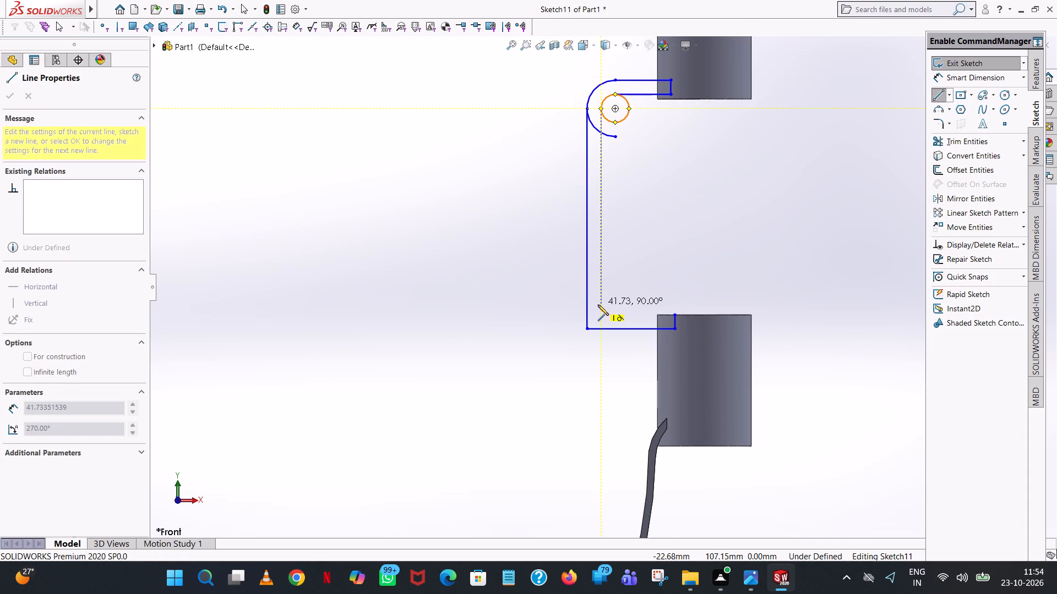
pyautogui.click(598, 305)
pyautogui.write('44')
pyautogui.press('Return')
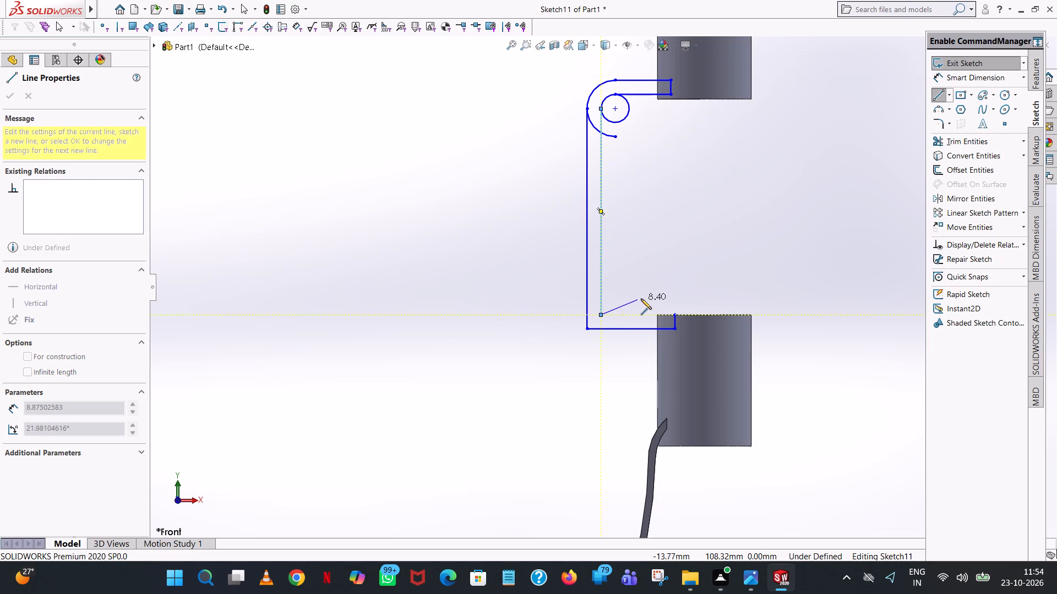
pyautogui.click(673, 312)
pyautogui.rightClick(673, 312)
pyautogui.click(715, 324)
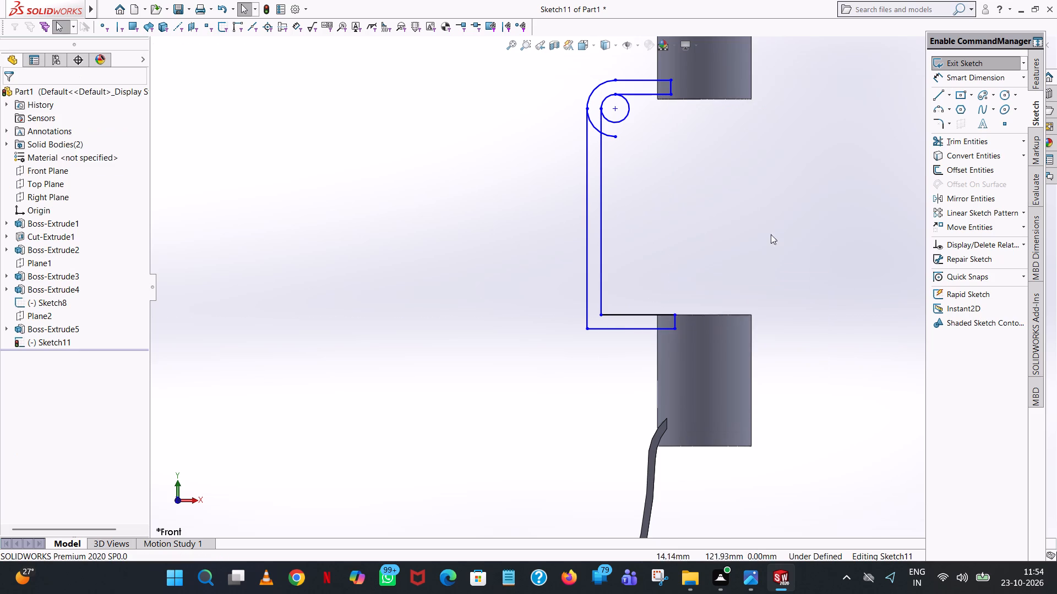
# Trim away the hook's inner circle, both upper horizontal lines, their short end line and the upper half of the outer arc.
pyautogui.scroll(4, 778, 224)
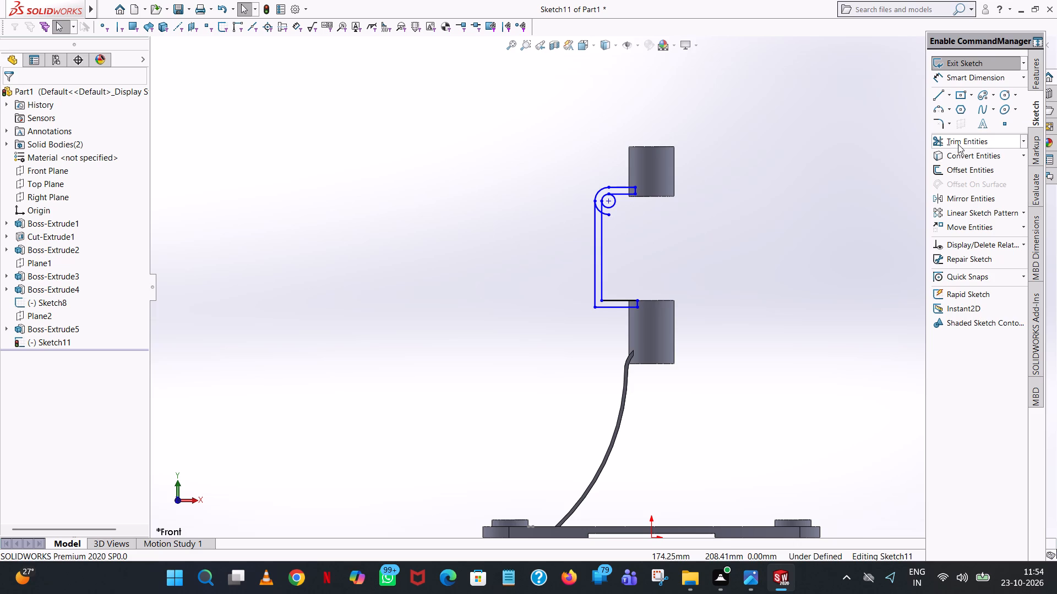
pyautogui.click(958, 144)
pyautogui.scroll(-7, 608, 205)
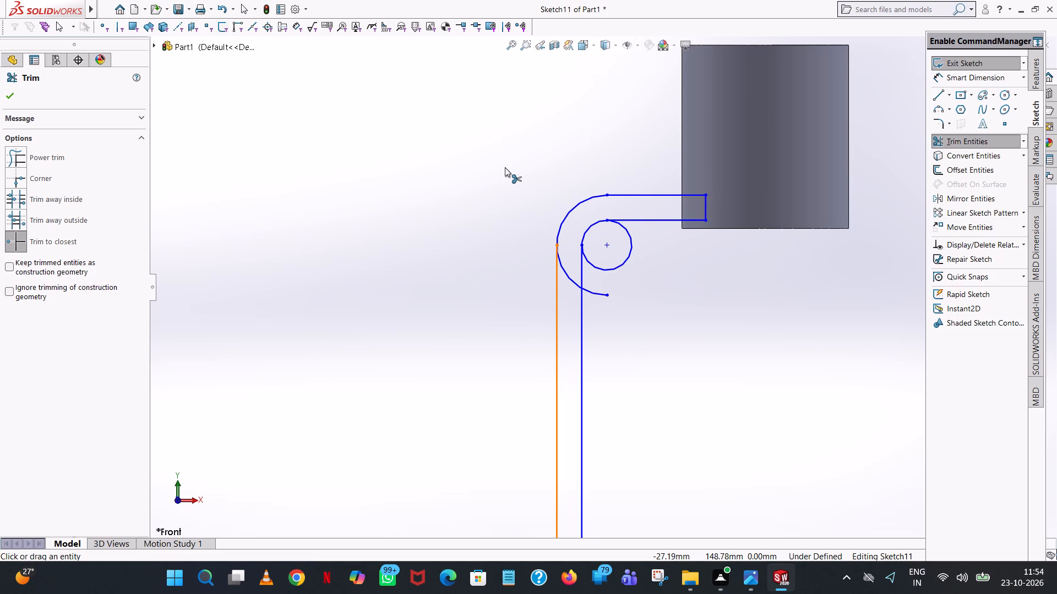
pyautogui.click(619, 219)
pyautogui.click(623, 228)
pyautogui.click(620, 193)
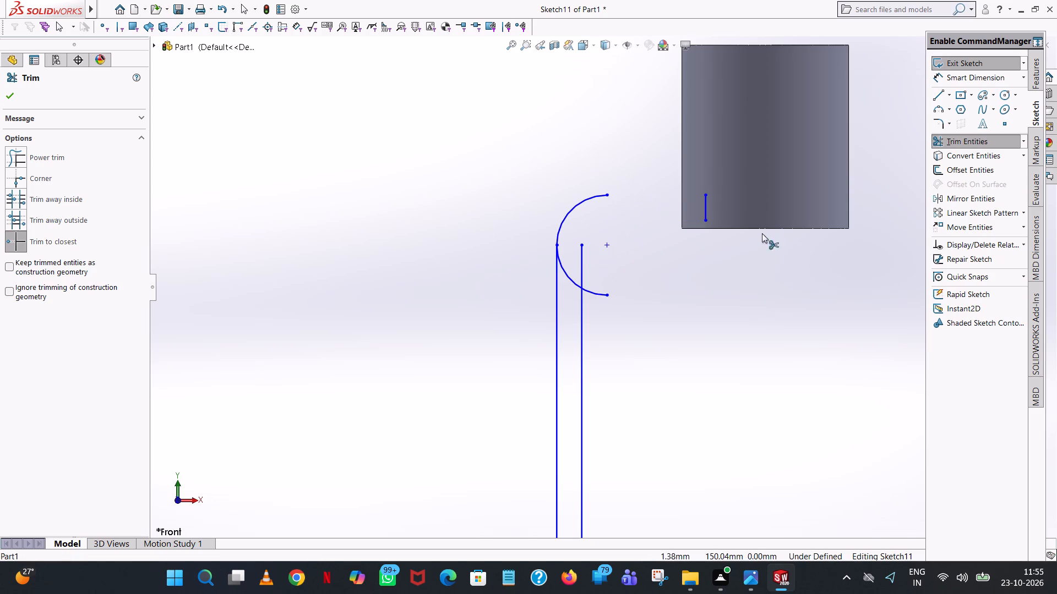
pyautogui.click(706, 211)
pyautogui.click(594, 196)
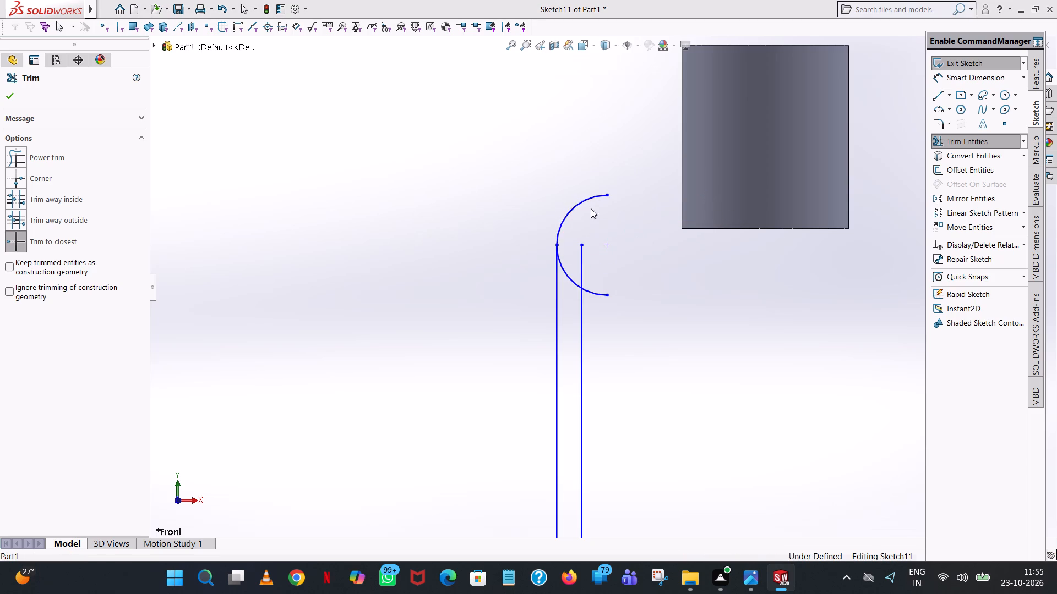
# Trim away the remaining lower part of the outer arc and both long vertical lines.
pyautogui.click(553, 305)
pyautogui.click(573, 277)
pyautogui.click(579, 267)
pyautogui.moveTo(581, 267); pyautogui.dragTo(581, 276)
pyautogui.moveTo(581, 288); pyautogui.dragTo(581, 293)
pyautogui.click(582, 289)
pyautogui.click(583, 285)
pyautogui.moveTo(580, 284); pyautogui.dragTo(564, 296)
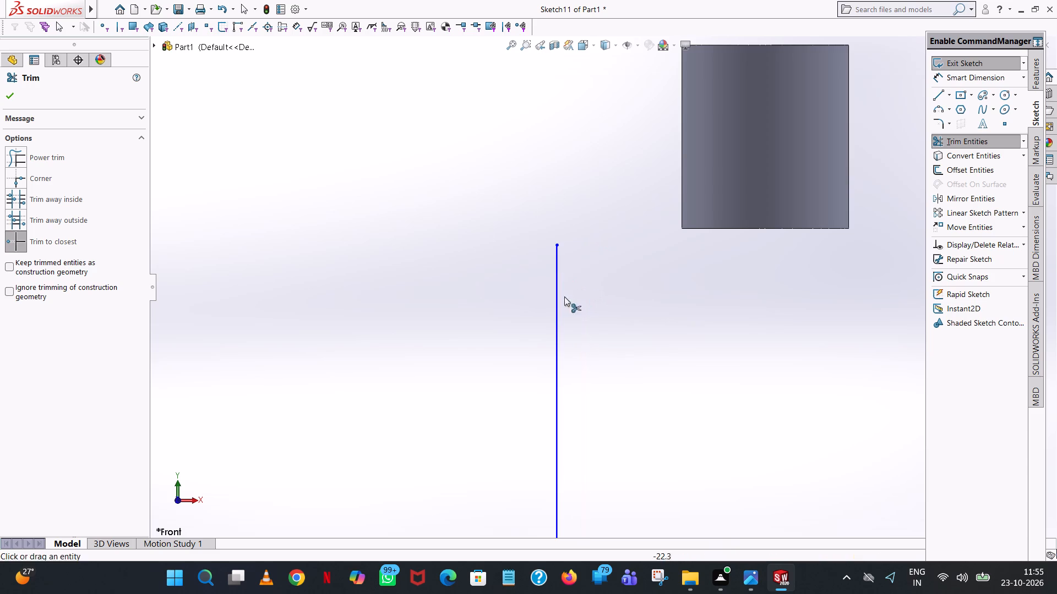
pyautogui.moveTo(564, 296); pyautogui.dragTo(563, 297)
pyautogui.click(554, 300)
# Sketch a 3 mm vertical line up from the midpoint of the upper cylinder's bottom edge, continuing horizontally 19 mm in -X.
pyautogui.scroll(6, 621, 261)
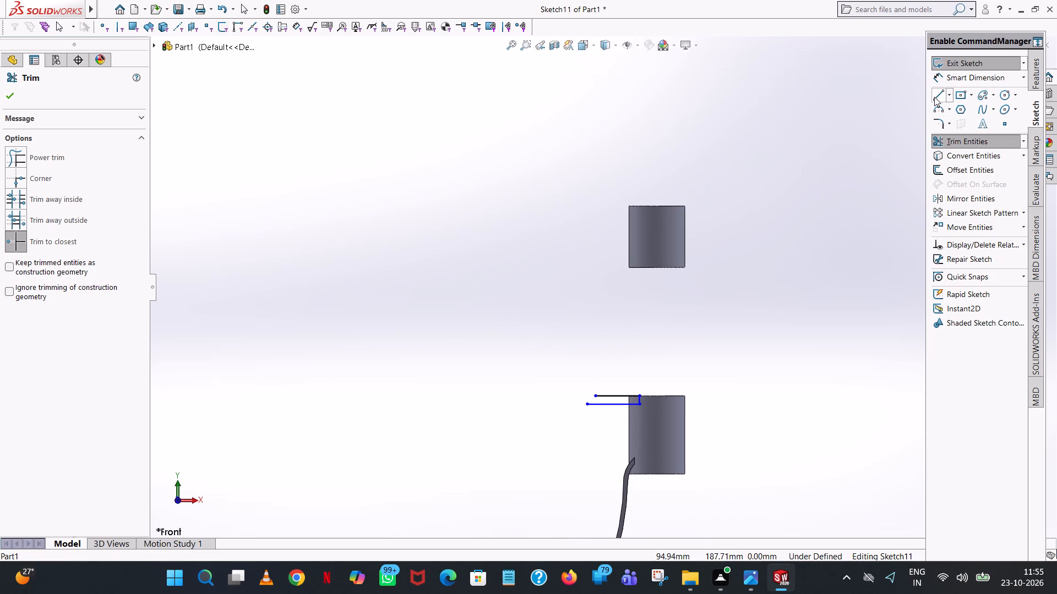
pyautogui.click(934, 95)
pyautogui.scroll(-7, 633, 261)
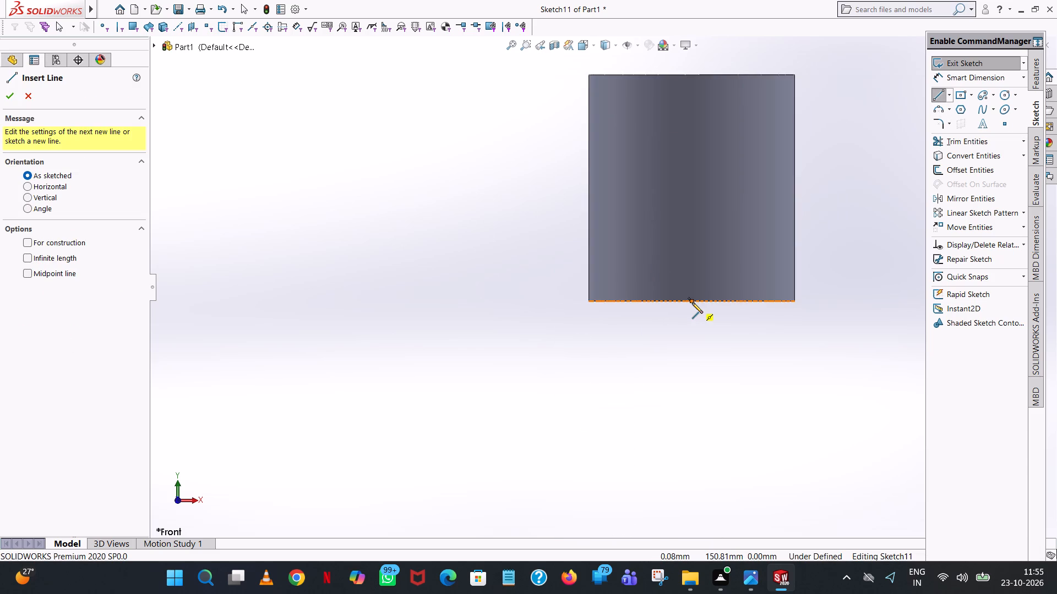
pyautogui.scroll(1, 692, 366)
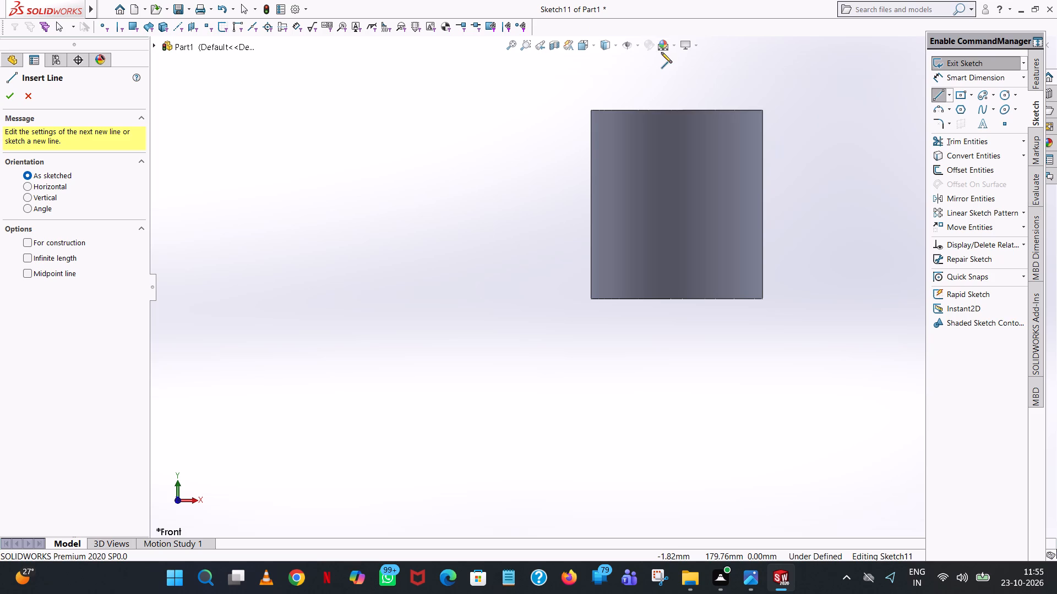
pyautogui.click(678, 298)
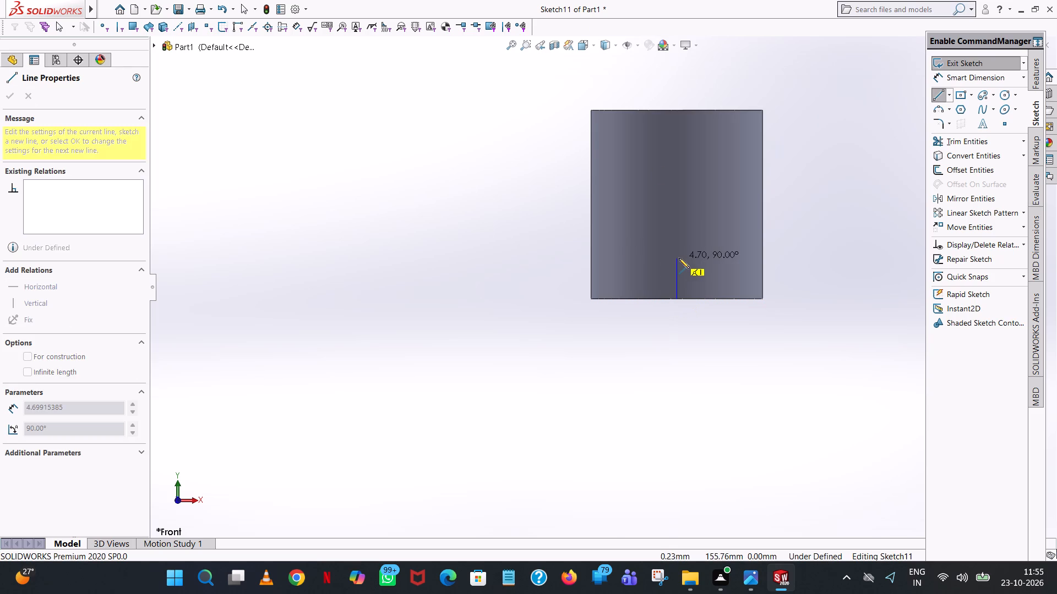
pyautogui.click(679, 258)
pyautogui.press('3')
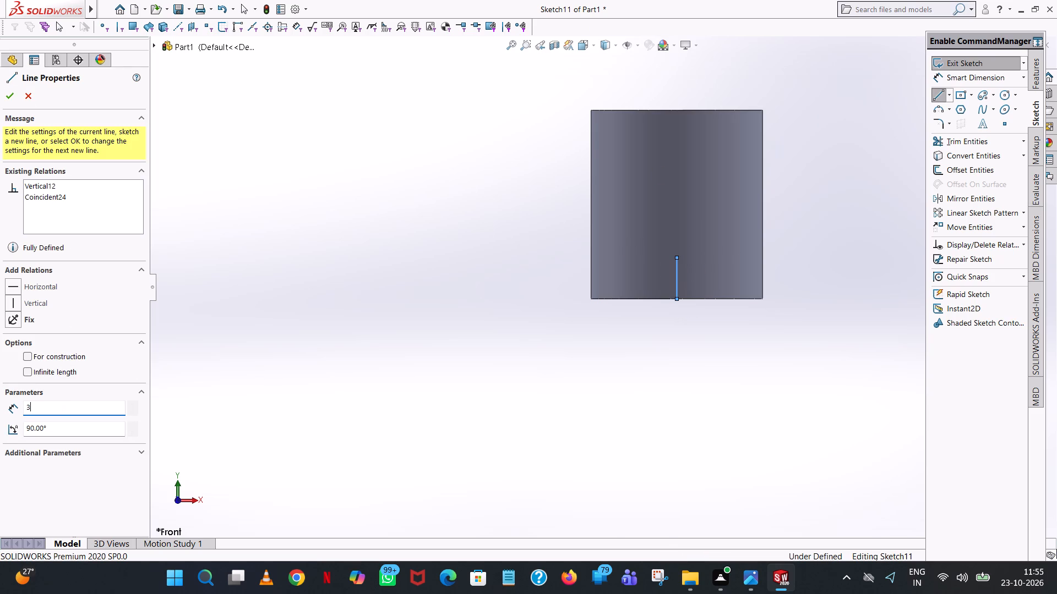
pyautogui.press('Return')
pyautogui.click(537, 271)
pyautogui.write('19')
pyautogui.press('Return')
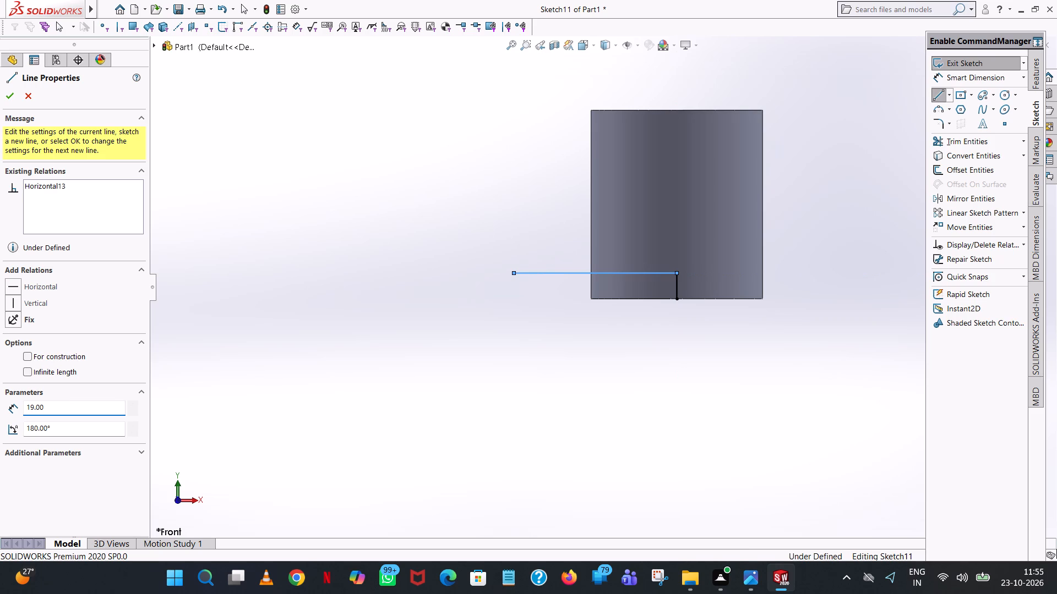
# Continue the line vertically down about 49 mm to meet the horizontal line level with the lower cylinder's top edge.
pyautogui.scroll(3, 504, 513)
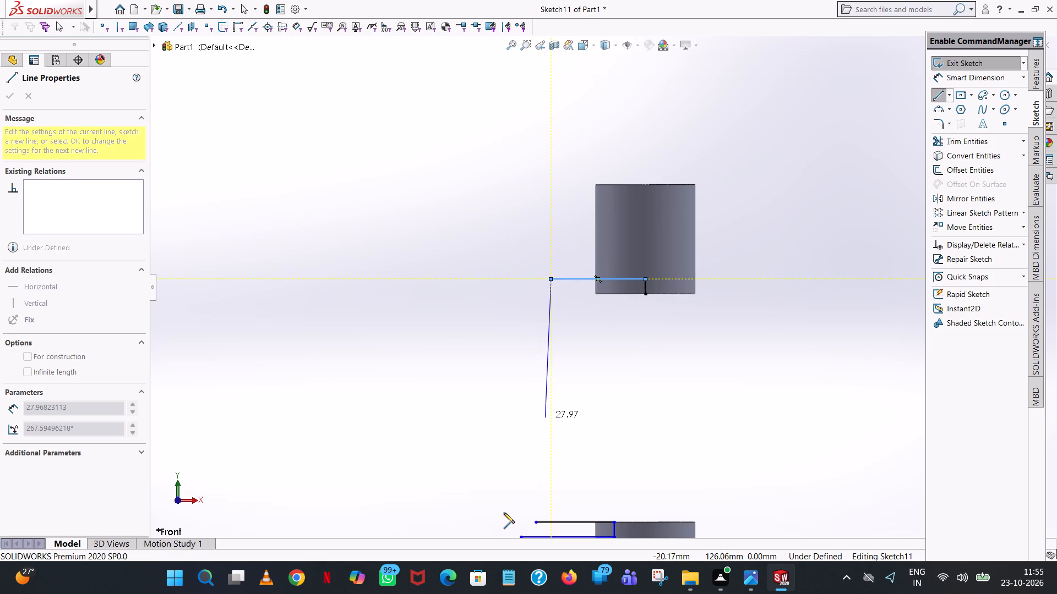
pyautogui.scroll(1, 559, 520)
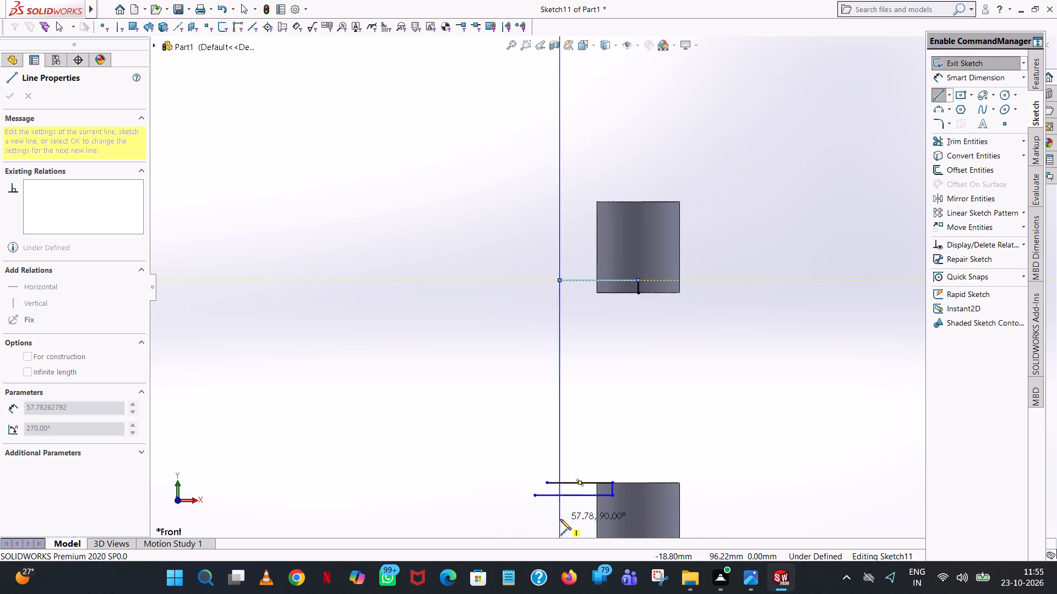
pyautogui.scroll(1, 560, 519)
pyautogui.scroll(-9, 577, 439)
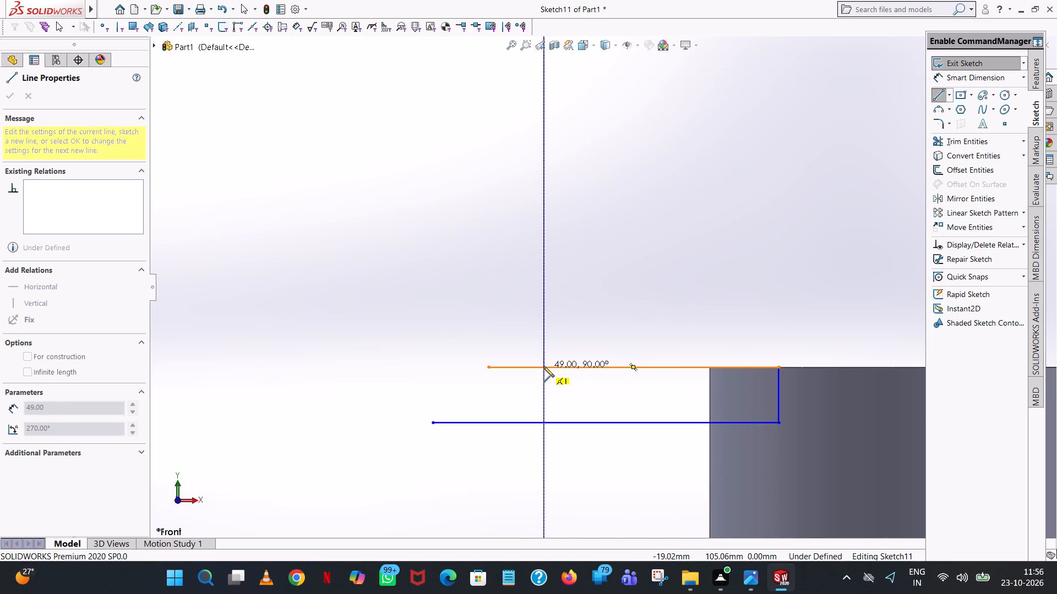
pyautogui.click(543, 366)
pyautogui.rightClick(543, 366)
pyautogui.click(570, 378)
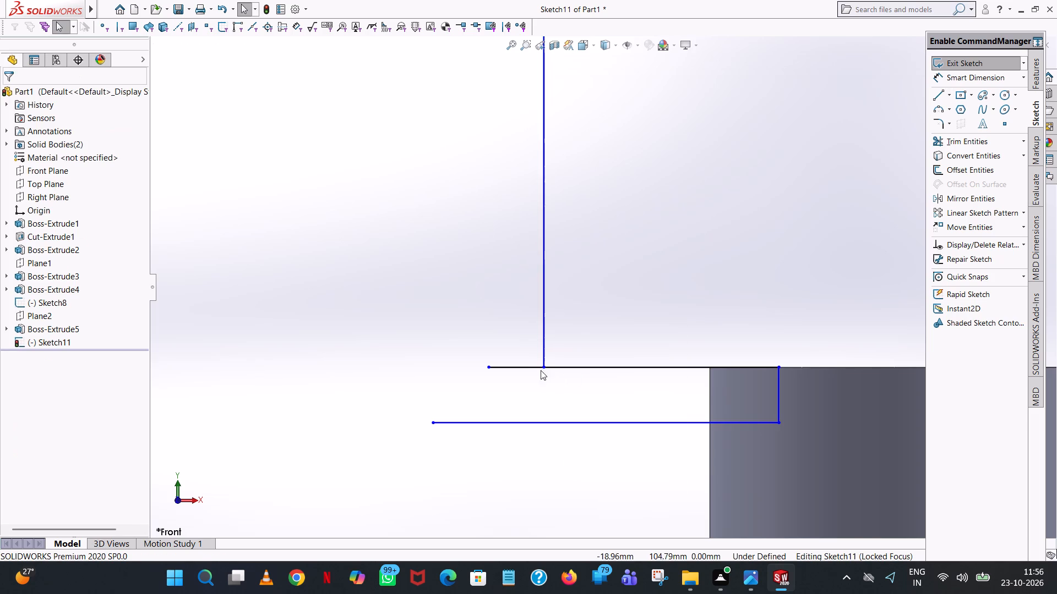
# Trim off the part of the lower profile's upper horizontal line that extends in -X past the new vertical line.
pyautogui.scroll(-7, 537, 369)
pyautogui.click(983, 137)
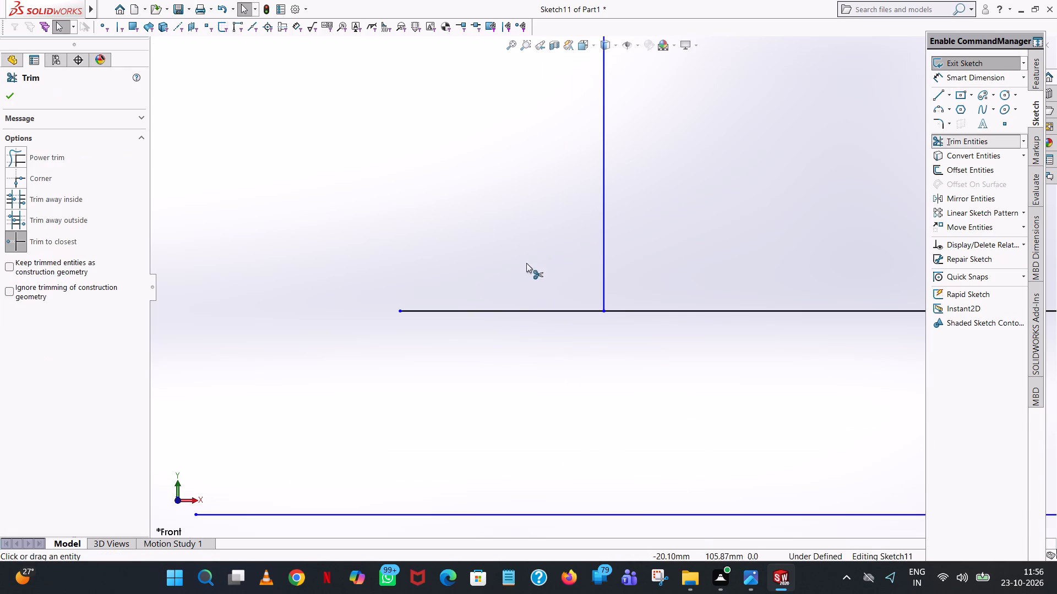
pyautogui.click(511, 307)
pyautogui.click(511, 311)
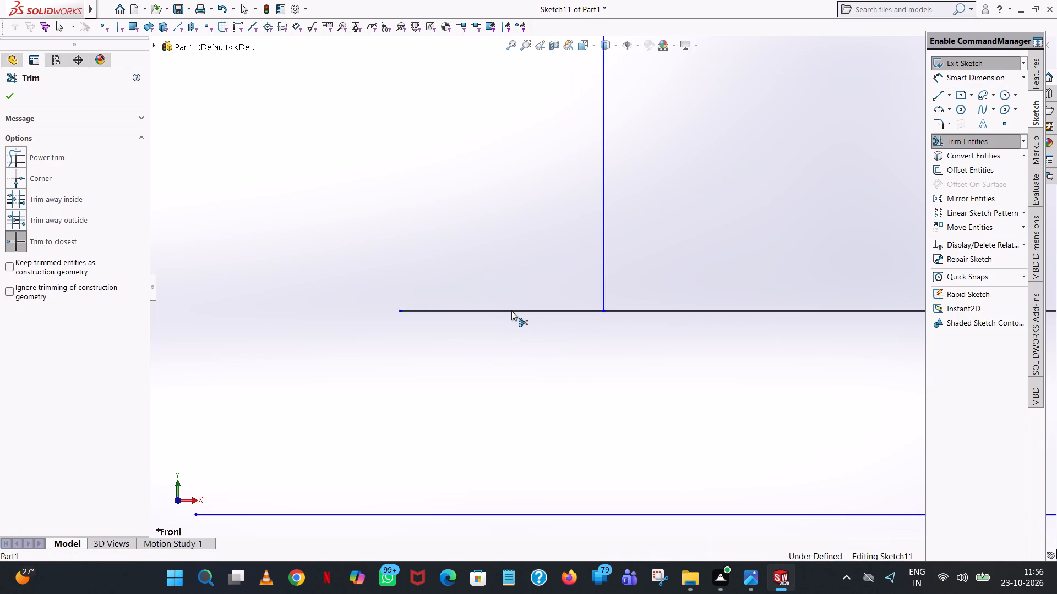
# Sketch a 3 mm vertical line up from the inner profile's end inside the upper cylinder, continuing horizontally 19+3 mm in -X.
pyautogui.scroll(19, 547, 288)
pyautogui.scroll(-3, 613, 209)
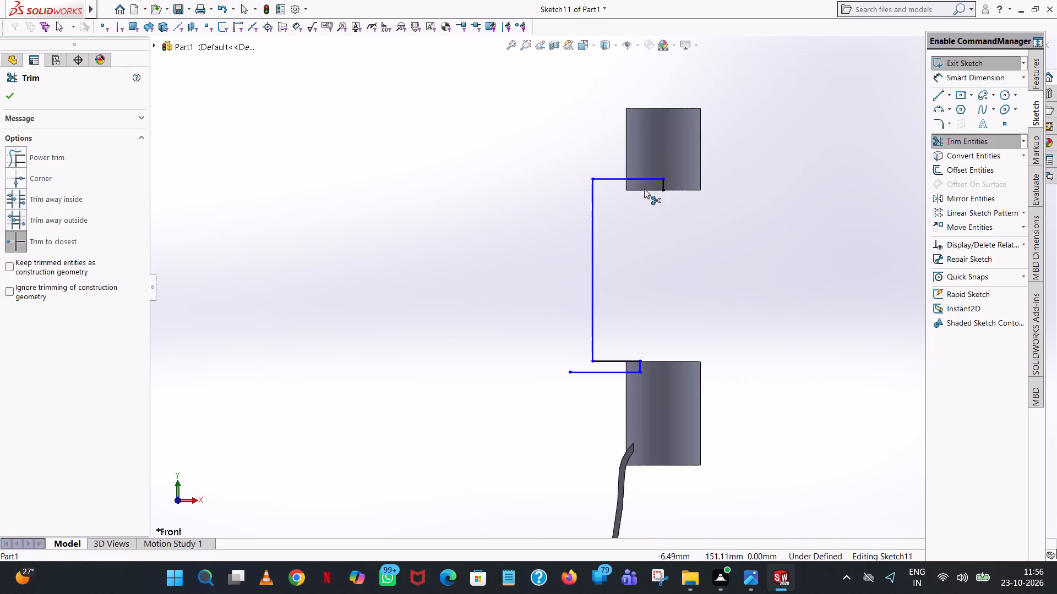
pyautogui.click(938, 92)
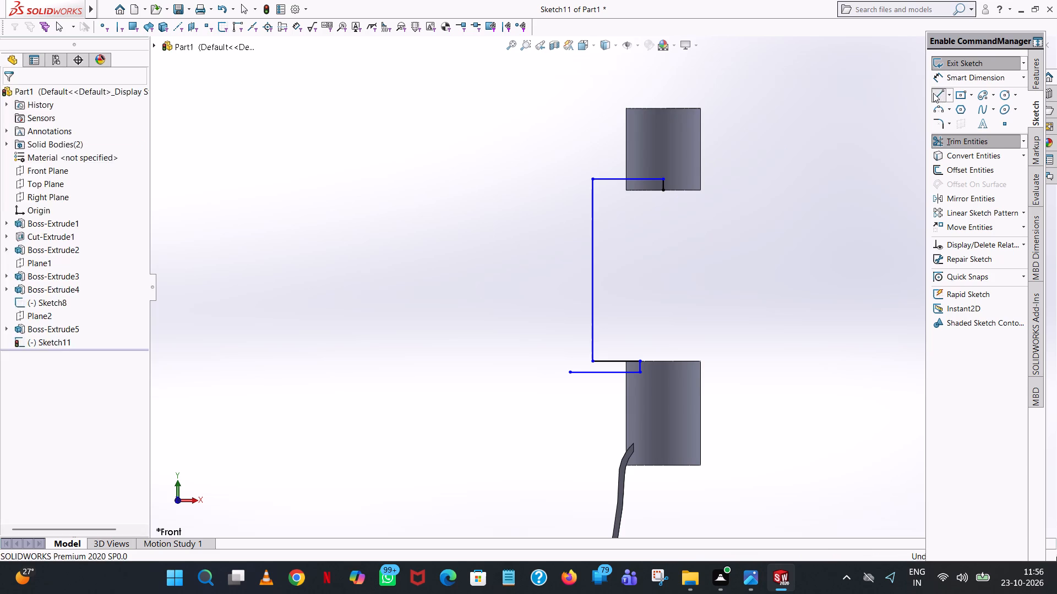
pyautogui.click(664, 180)
pyautogui.scroll(-6, 662, 141)
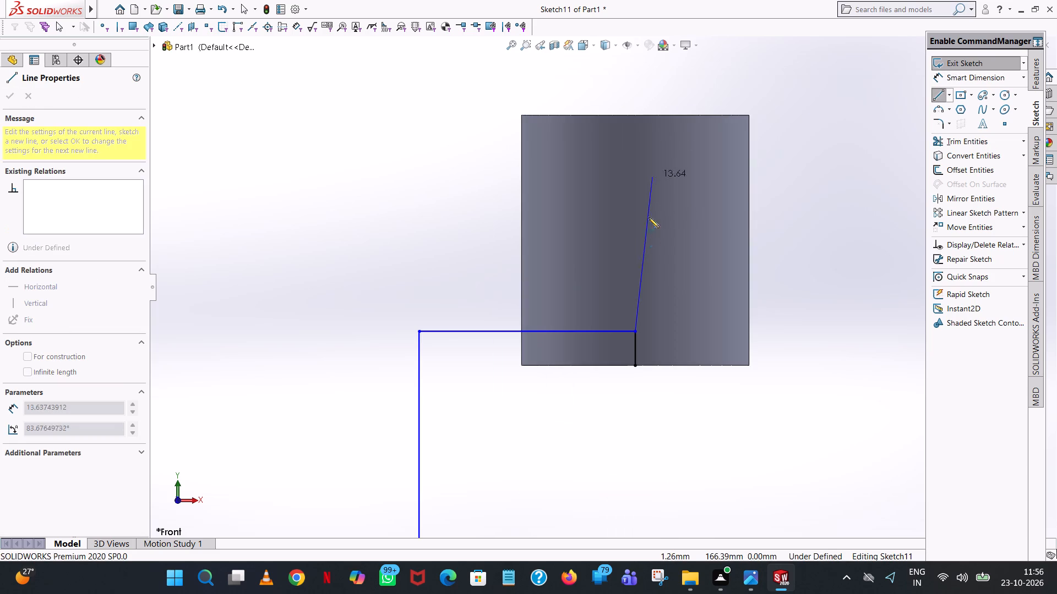
pyautogui.click(637, 266)
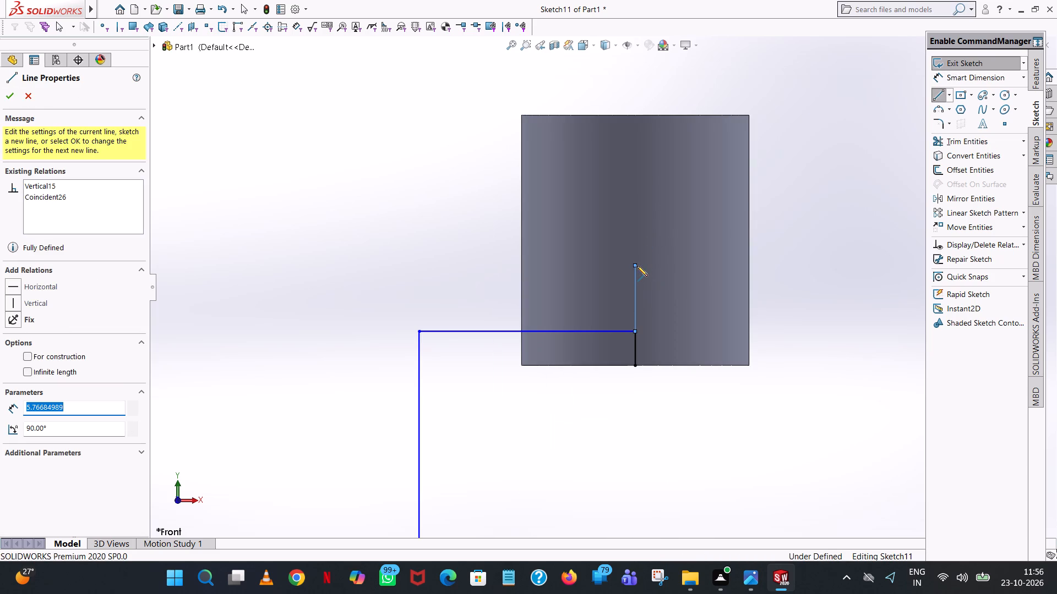
pyautogui.press('3')
pyautogui.press('Return')
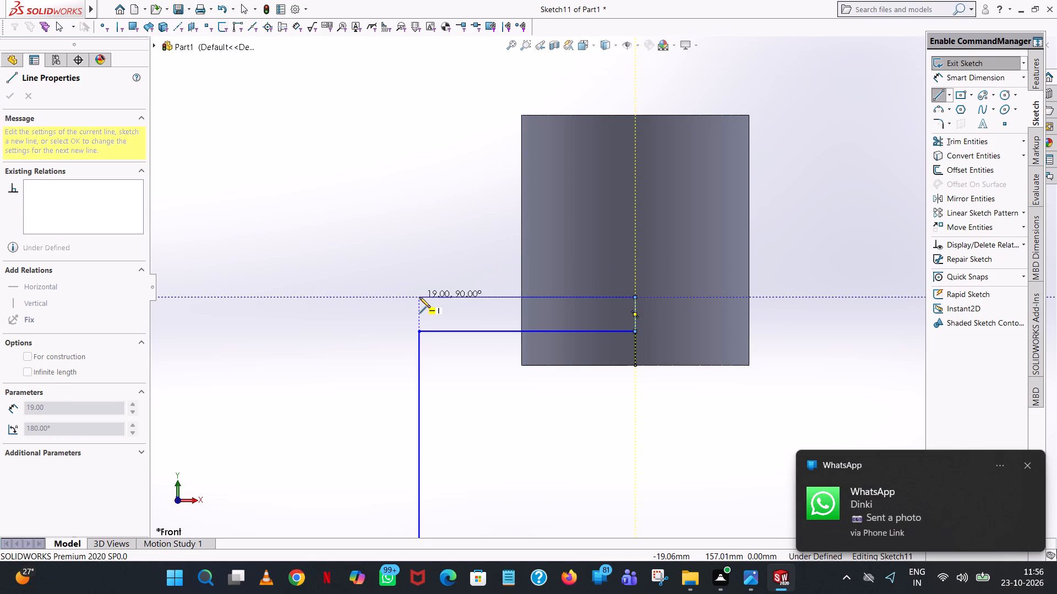
pyautogui.click(366, 297)
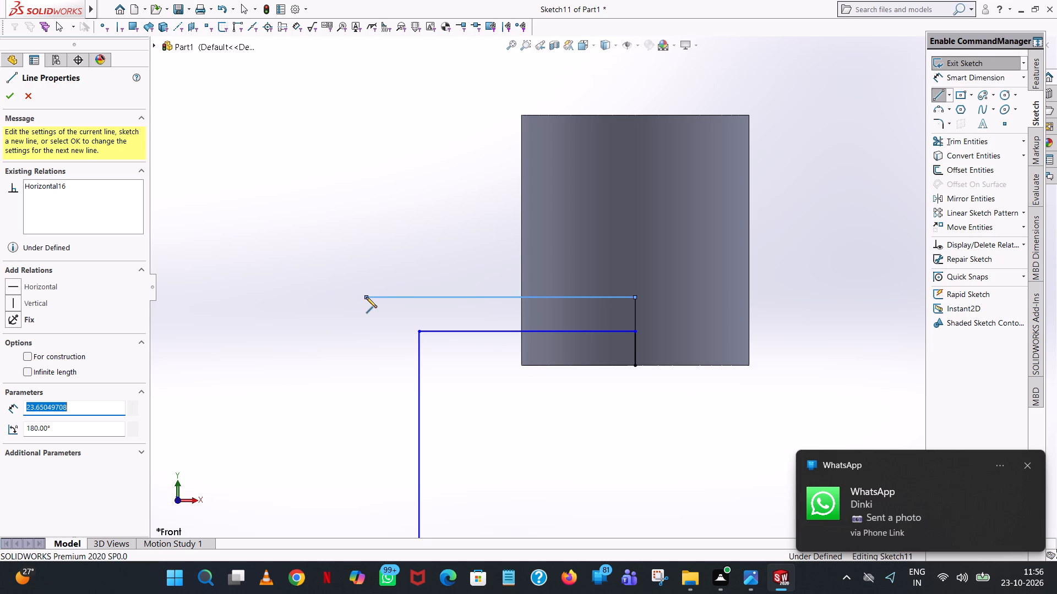
pyautogui.write('19+')
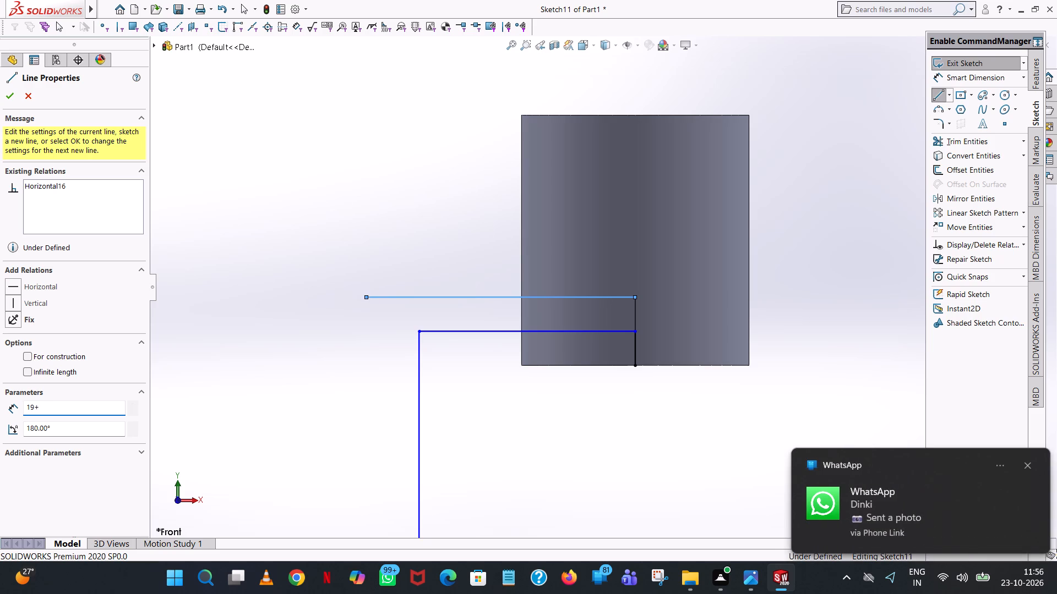
pyautogui.press('3')
pyautogui.press('Return')
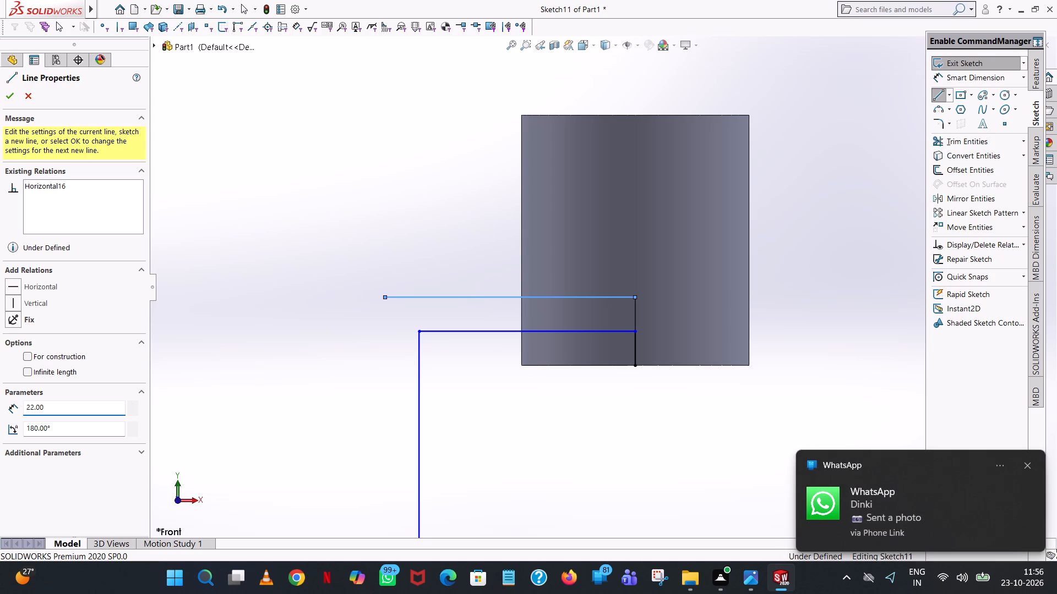
# Continue the outer line vertically down 55 mm to meet the lower horizontal line, and end the line chain.
pyautogui.scroll(6, 401, 458)
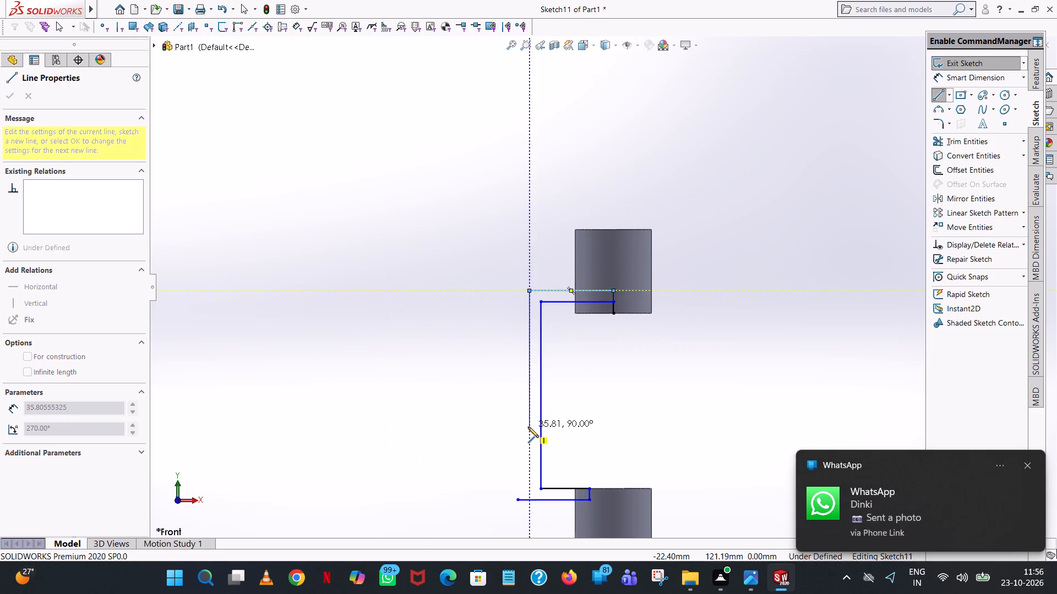
pyautogui.scroll(-3, 528, 427)
pyautogui.scroll(2, 564, 529)
pyautogui.scroll(-2, 565, 455)
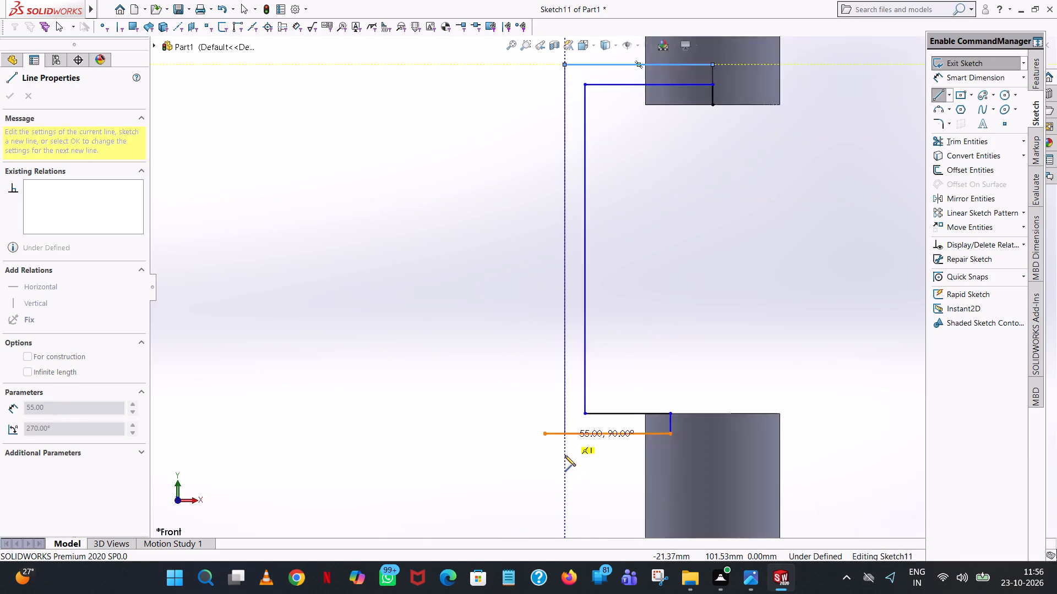
pyautogui.scroll(-2, 565, 455)
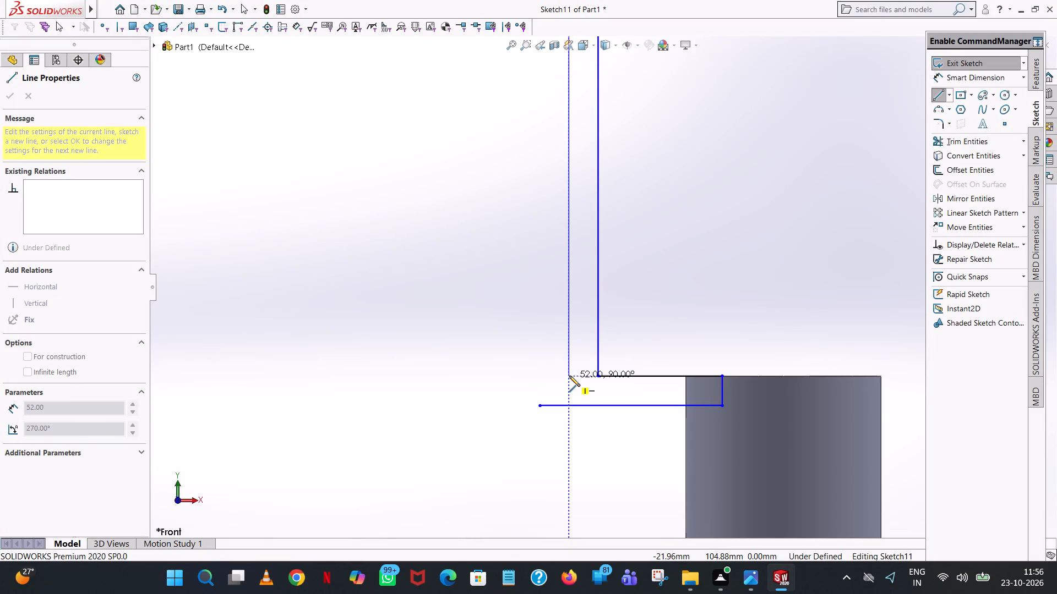
pyautogui.click(568, 404)
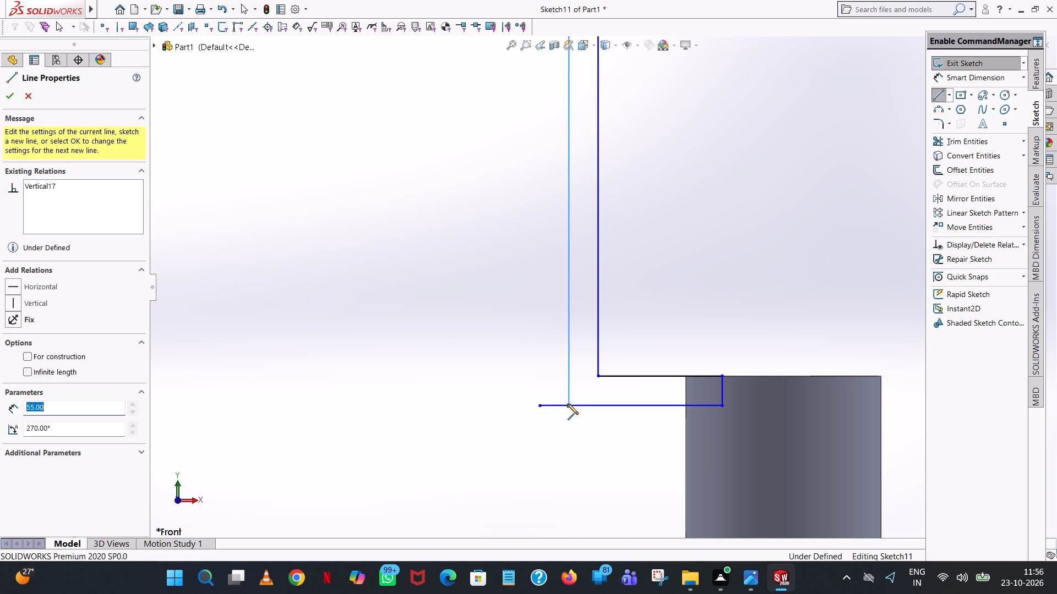
pyautogui.rightClick(568, 404)
pyautogui.click(584, 409)
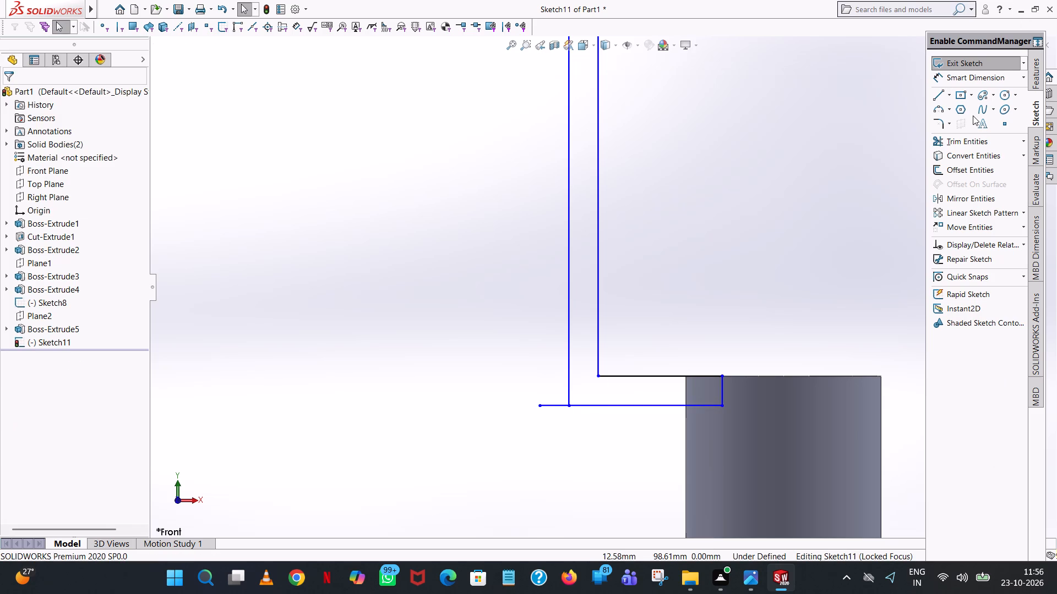
# Trim off the part of the lowest horizontal line that extends in -X past the new outer vertical line.
pyautogui.click(969, 148)
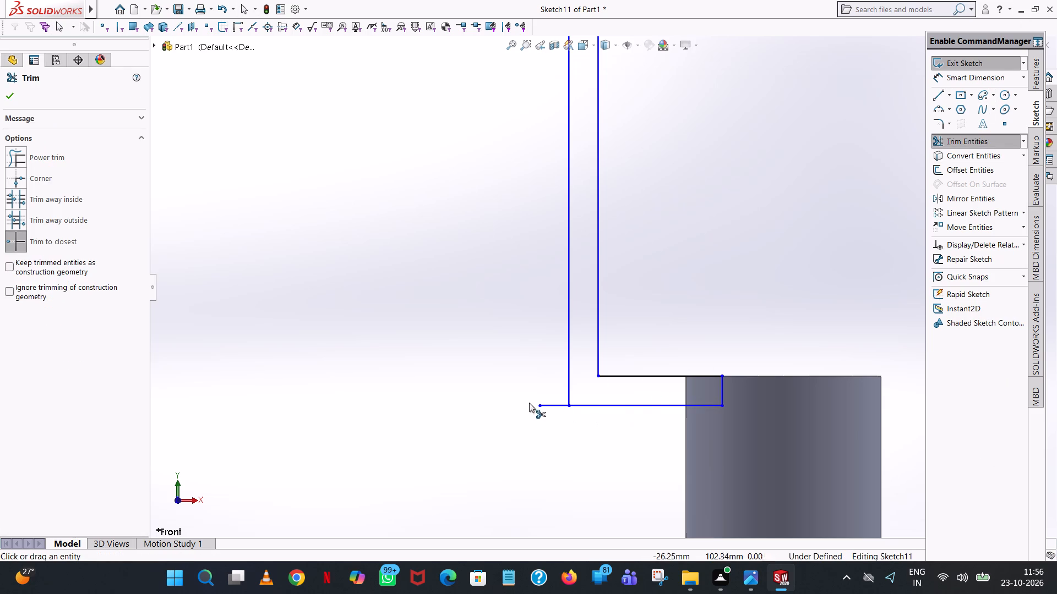
pyautogui.click(547, 407)
# Fillet the inner and outer corners at both the upper and lower bends of the profile with a 3 mm radius.
pyautogui.scroll(7, 642, 281)
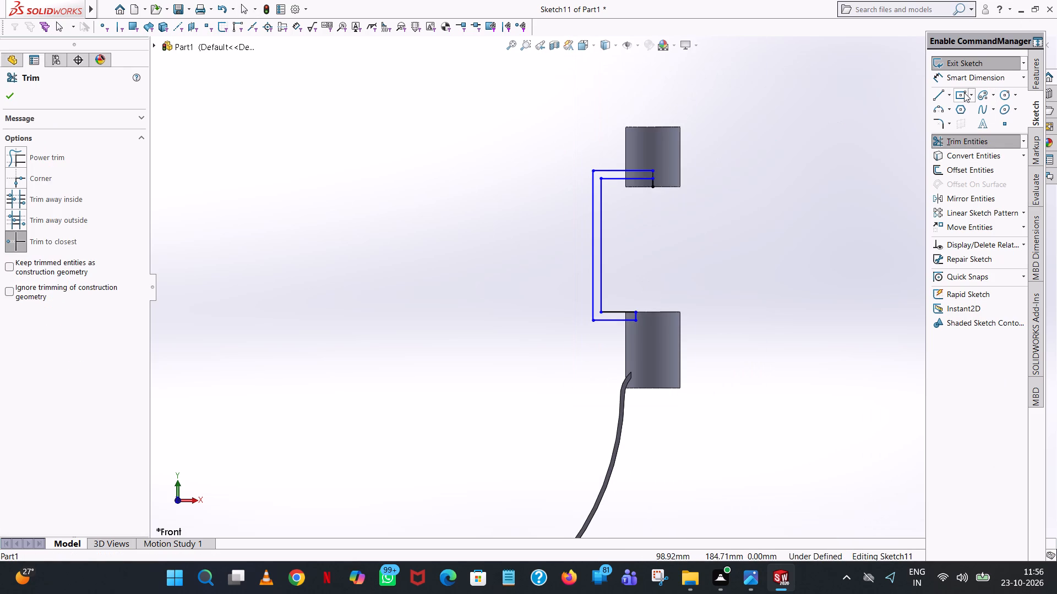
pyautogui.click(936, 123)
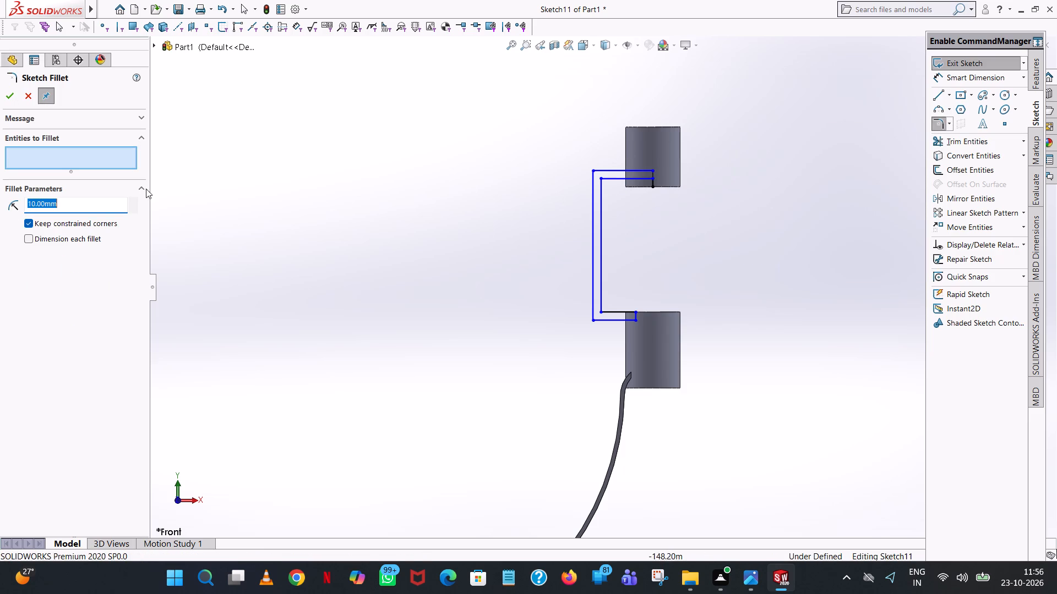
pyautogui.press('3')
pyautogui.press('Return')
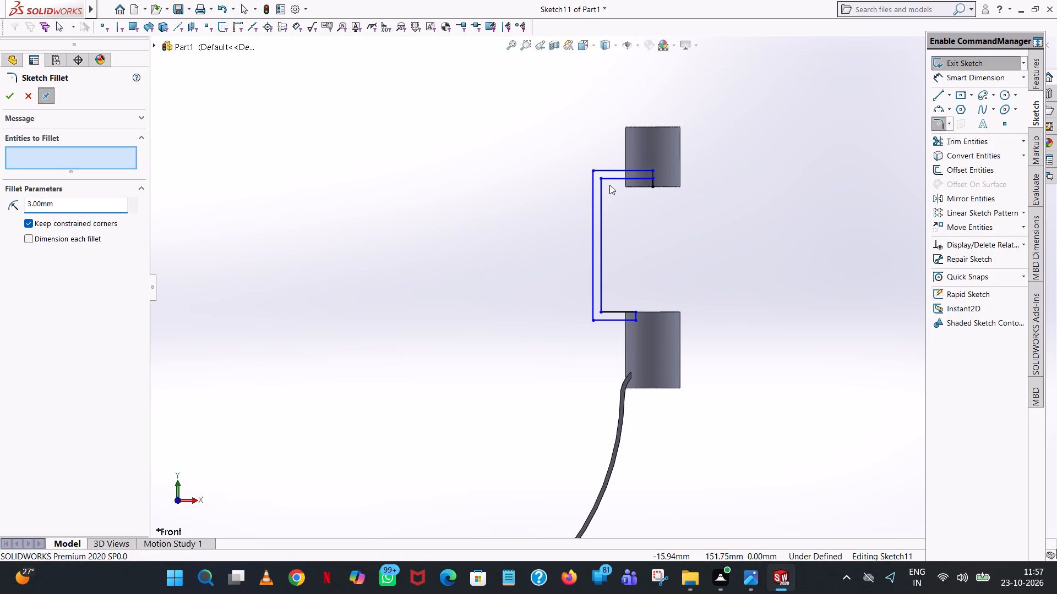
pyautogui.scroll(-9, 609, 185)
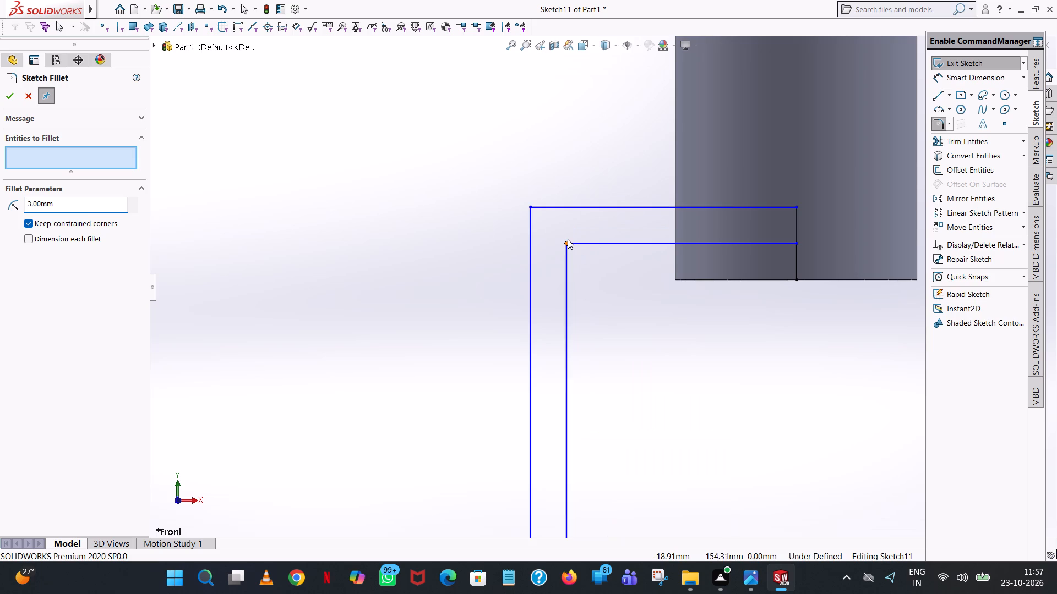
pyautogui.click(568, 242)
pyautogui.click(531, 207)
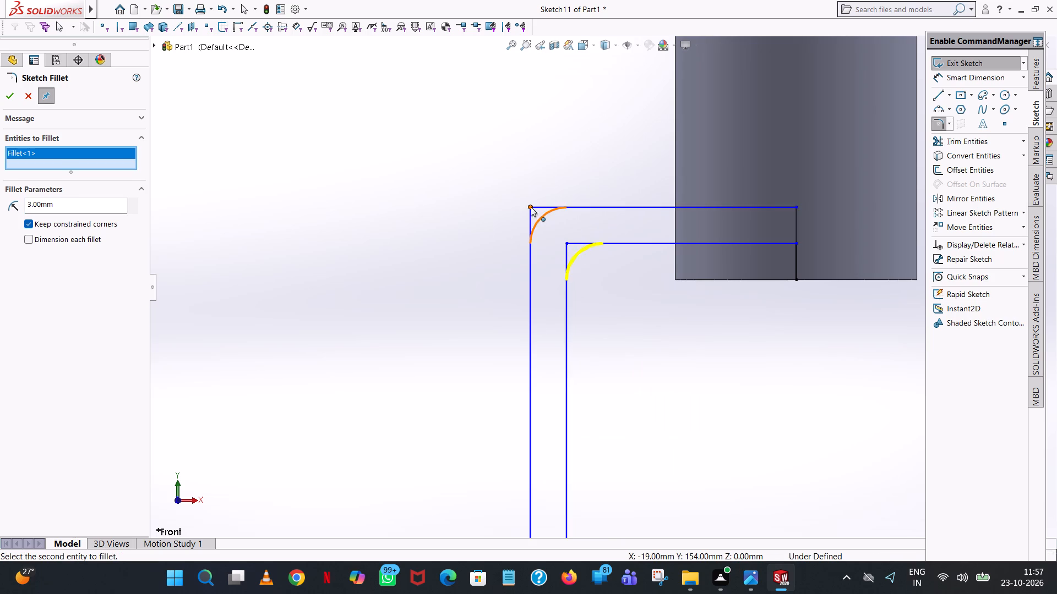
pyautogui.scroll(8, 574, 298)
pyautogui.scroll(-4, 606, 454)
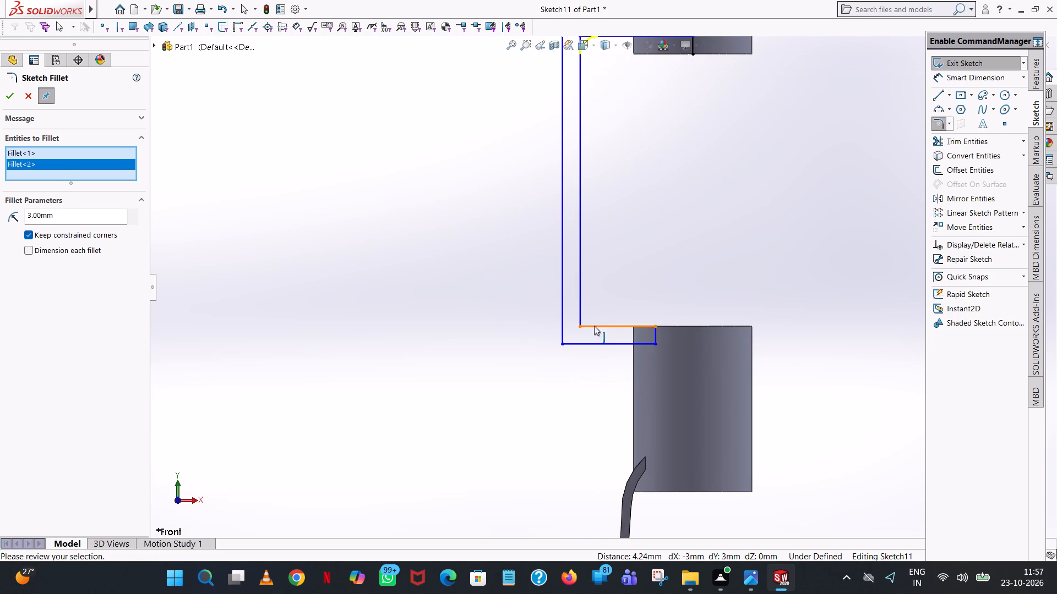
pyautogui.click(580, 323)
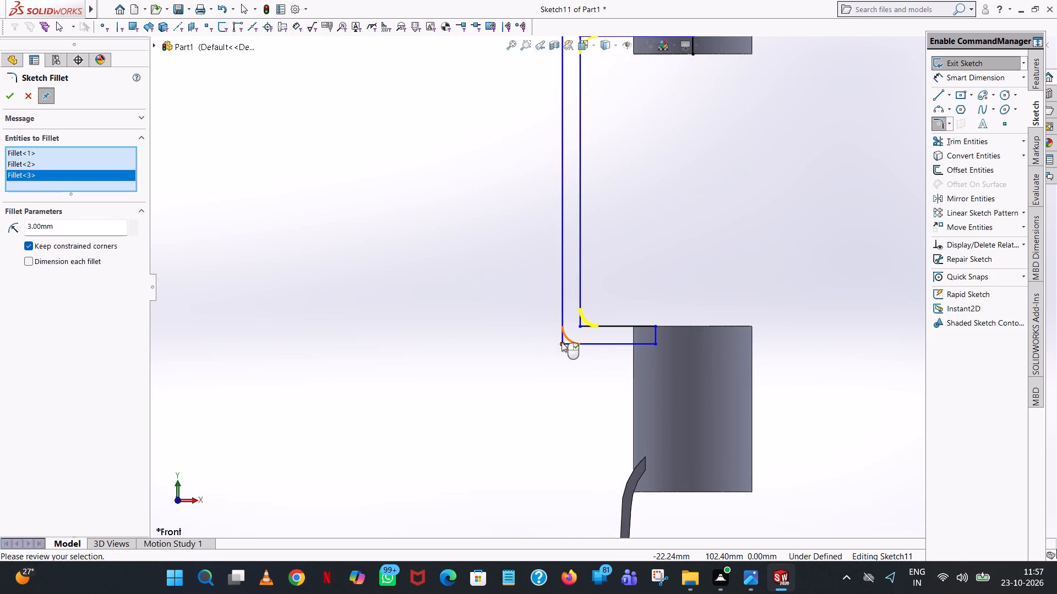
pyautogui.click(562, 342)
pyautogui.click(4, 94)
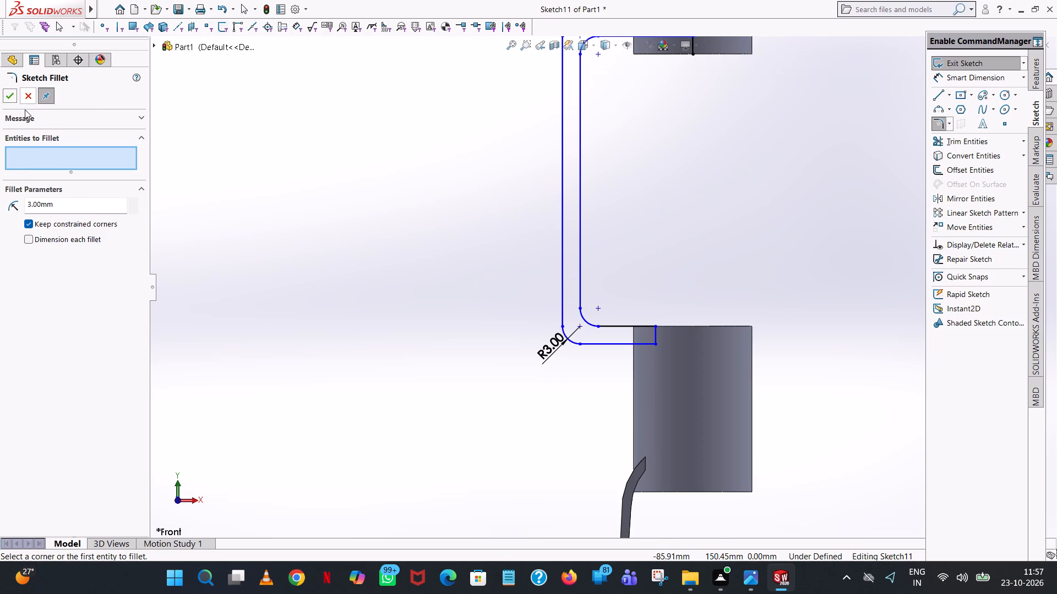
pyautogui.click(7, 96)
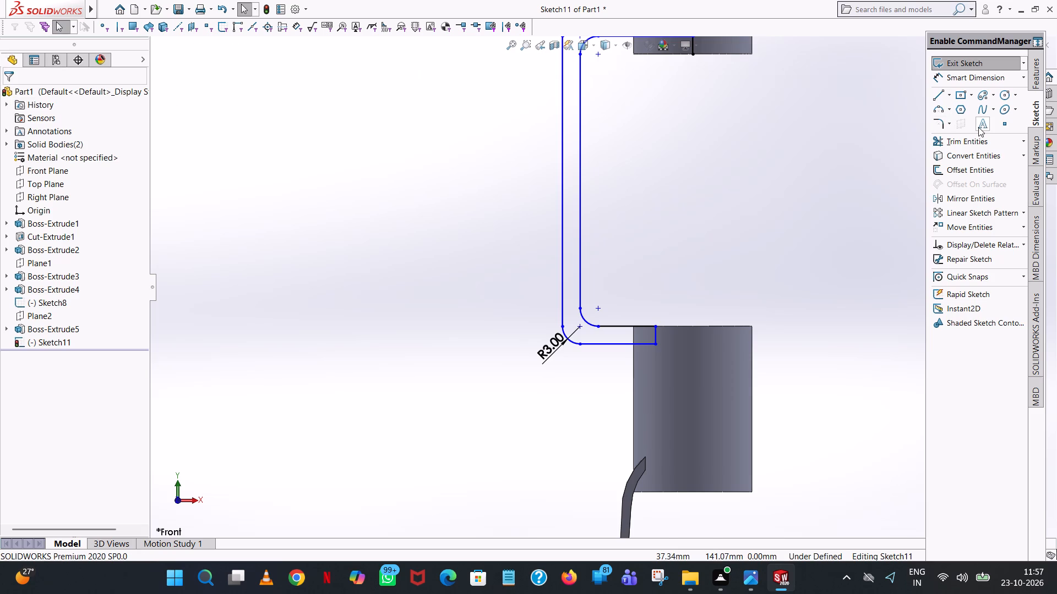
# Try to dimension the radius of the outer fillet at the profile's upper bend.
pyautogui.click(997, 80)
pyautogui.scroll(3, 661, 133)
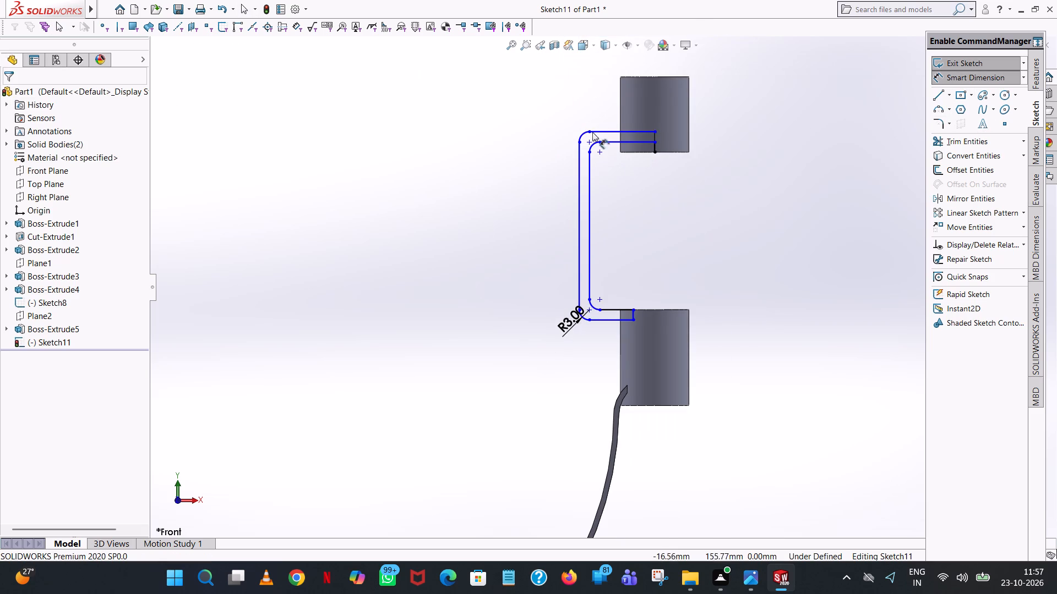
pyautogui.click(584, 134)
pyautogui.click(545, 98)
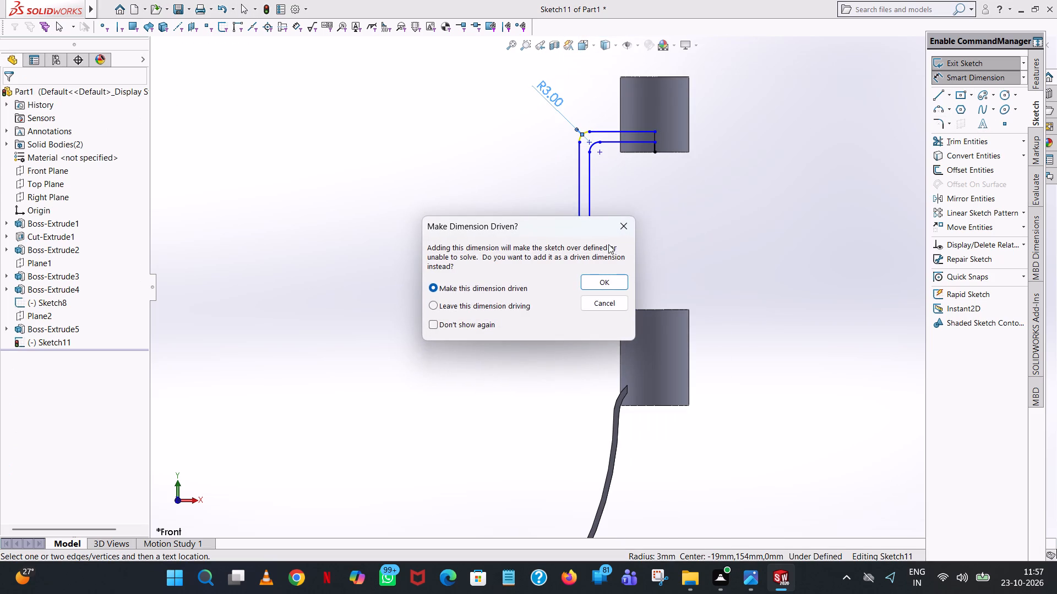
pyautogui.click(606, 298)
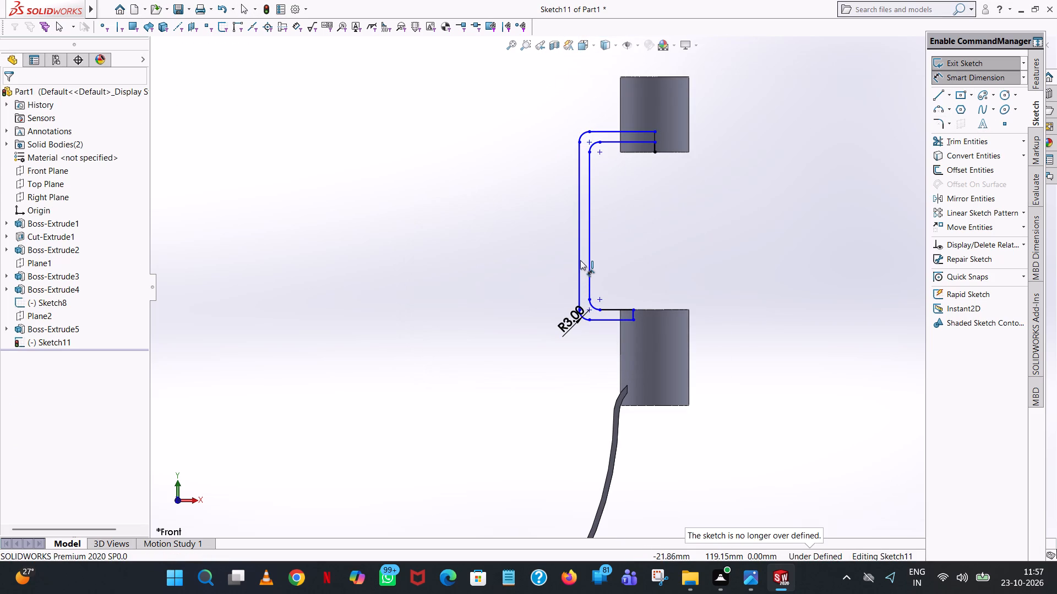
# Dimension the lengths of the profile's outer and inner vertical lines.
pyautogui.click(580, 260)
pyautogui.click(380, 240)
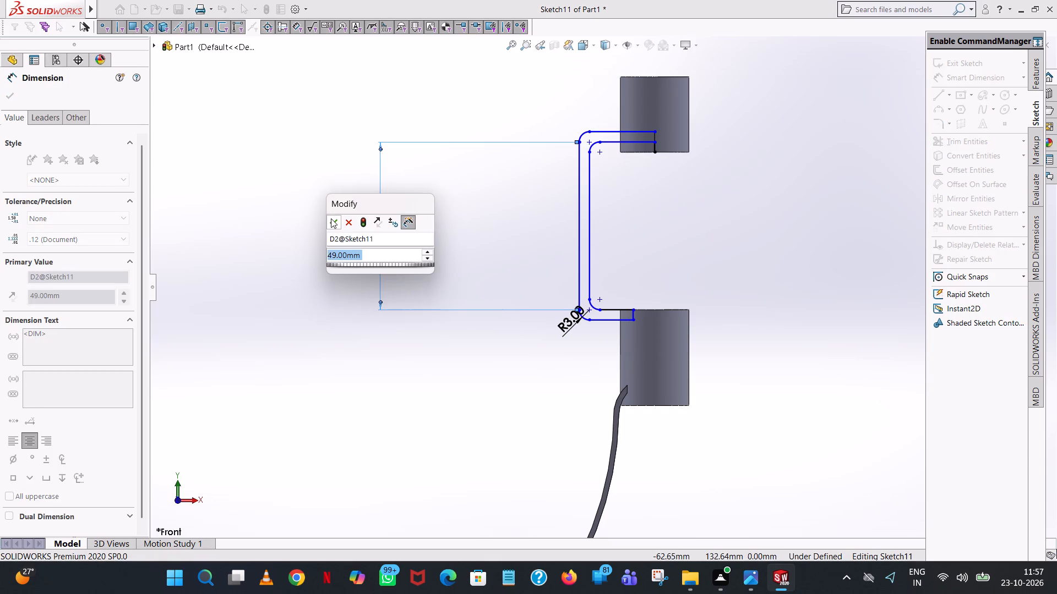
pyautogui.click(331, 222)
pyautogui.click(306, 161)
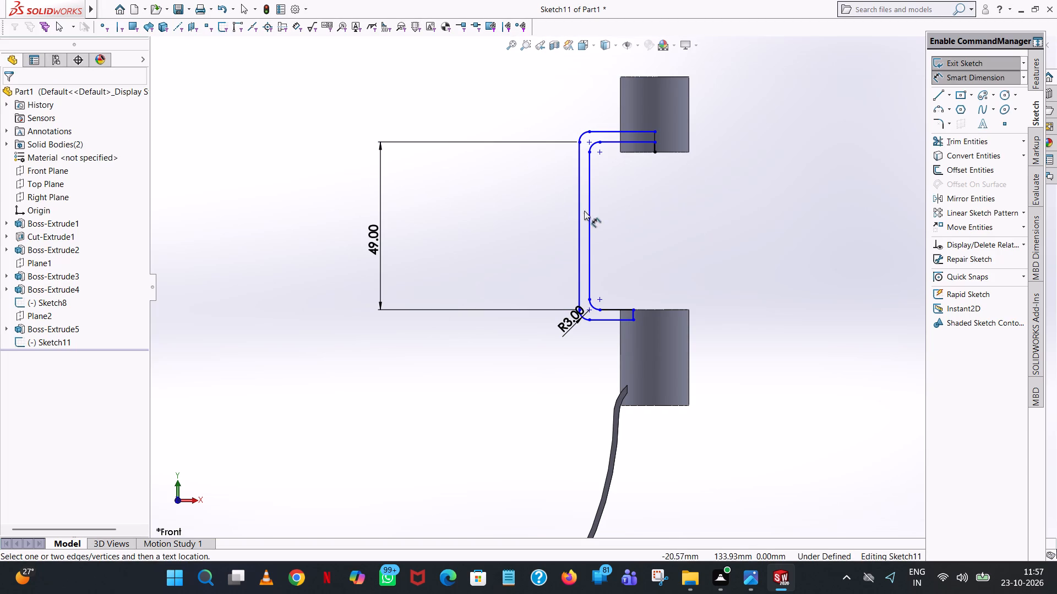
pyautogui.click(588, 211)
pyautogui.click(880, 270)
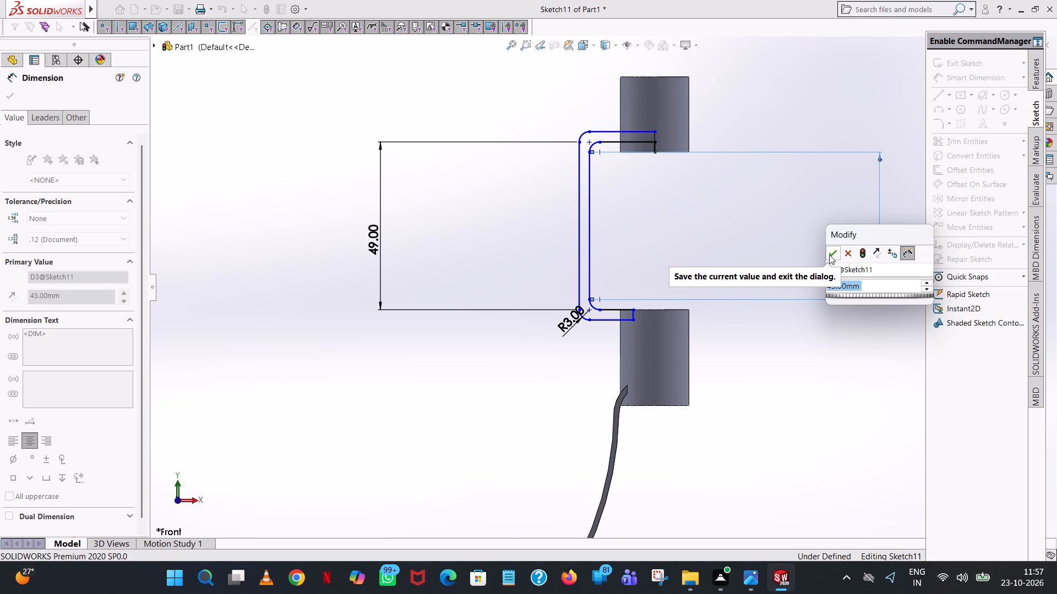
pyautogui.click(829, 255)
pyautogui.click(846, 219)
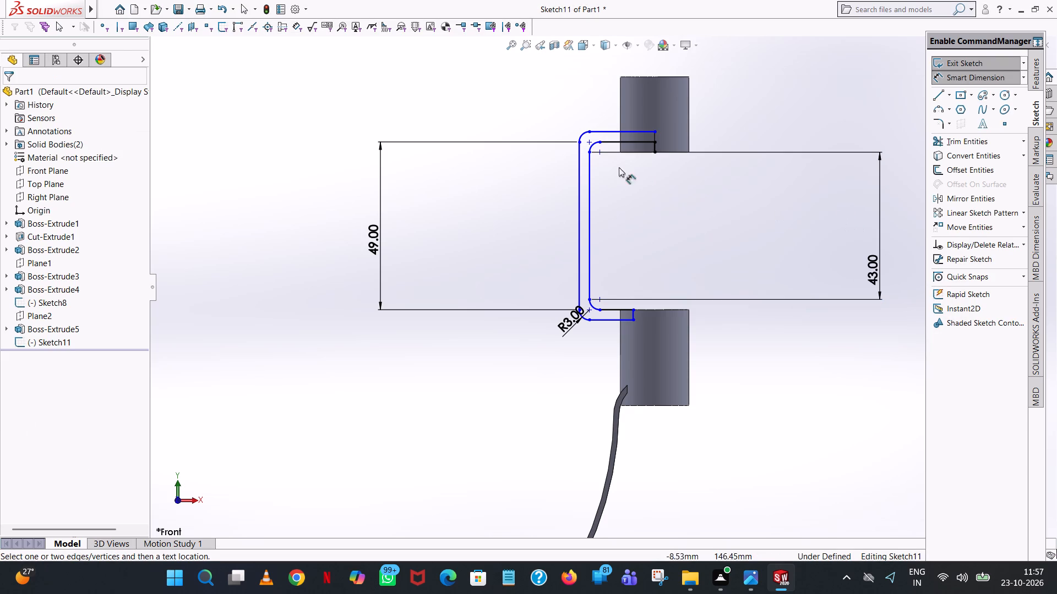
# Dimension the length of the profile's uppermost horizontal line.
pyautogui.click(632, 134)
pyautogui.click(624, 97)
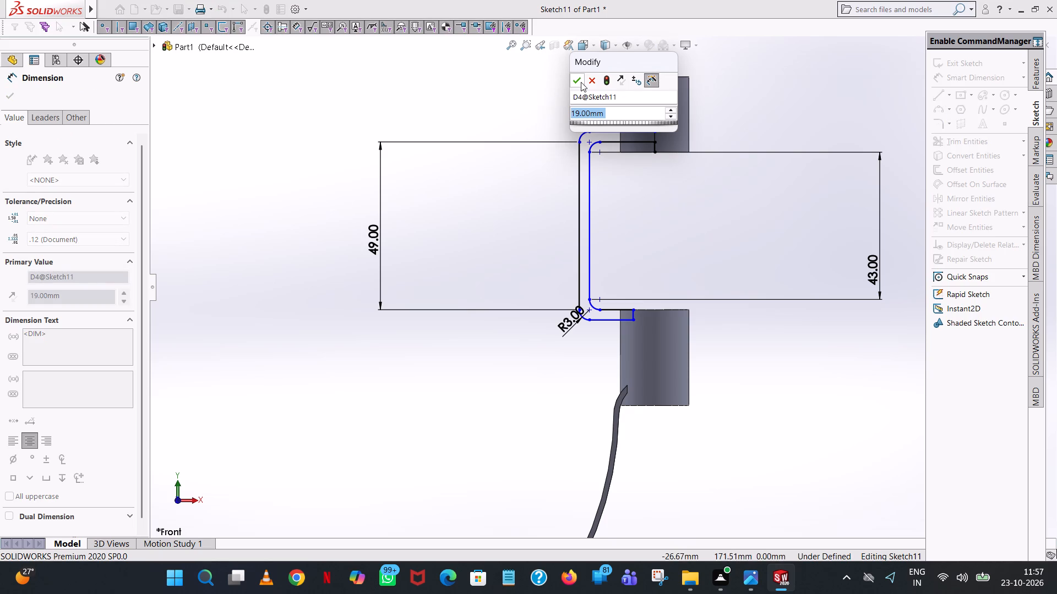
pyautogui.click(581, 82)
pyautogui.click(416, 188)
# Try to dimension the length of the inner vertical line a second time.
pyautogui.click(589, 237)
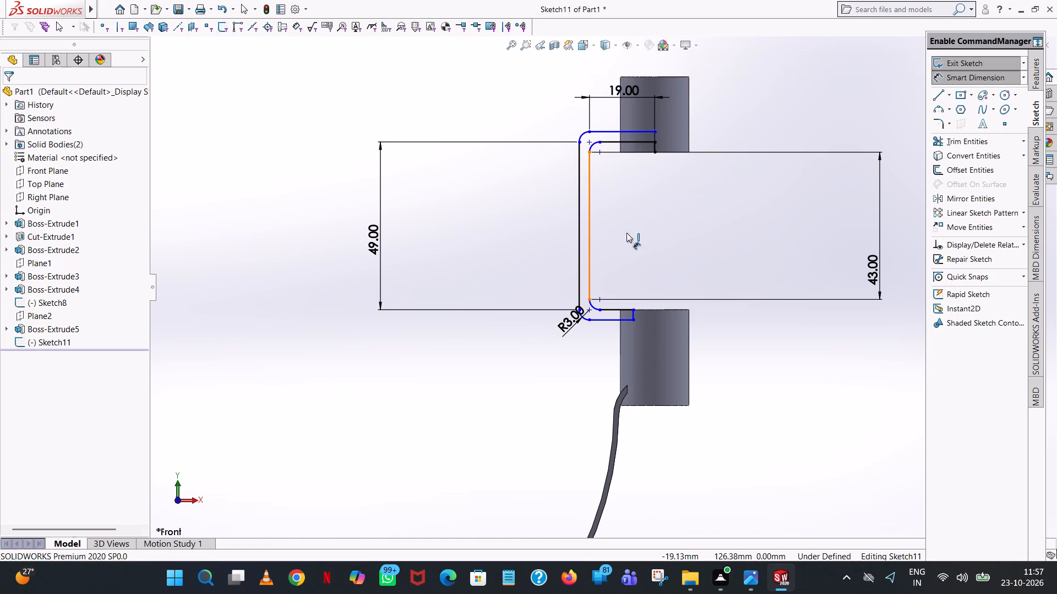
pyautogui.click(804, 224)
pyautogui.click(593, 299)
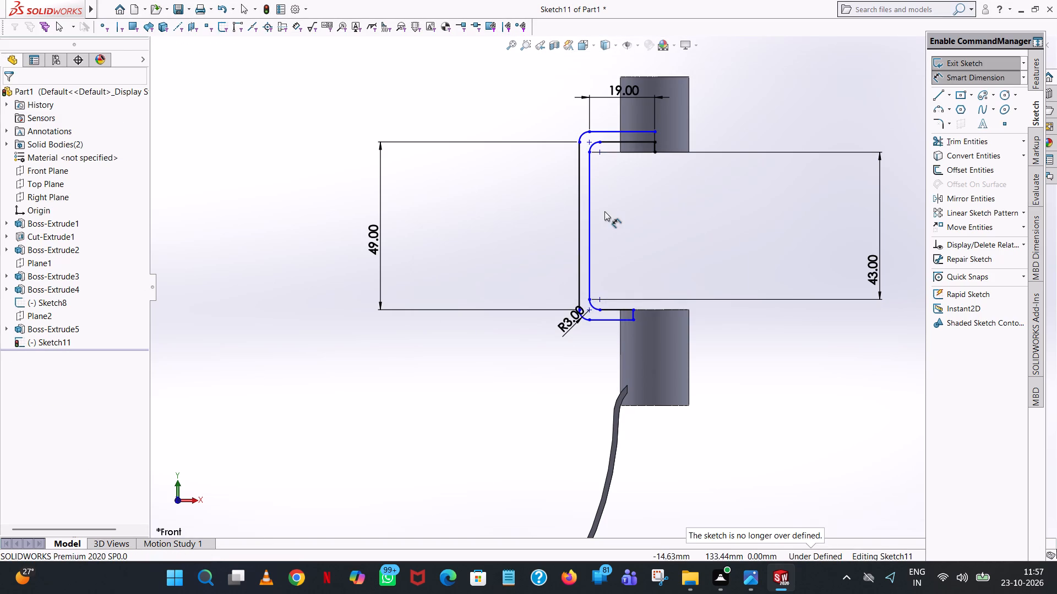
# Dimension the spacing between the inner and outer vertical lines.
pyautogui.click(588, 210)
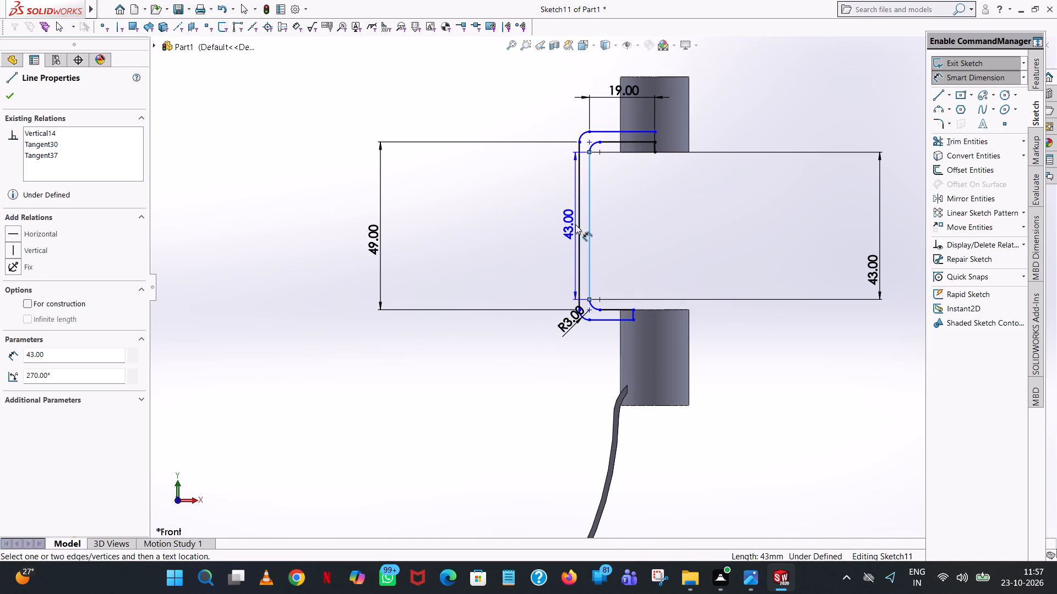
pyautogui.click(577, 227)
pyautogui.click(542, 227)
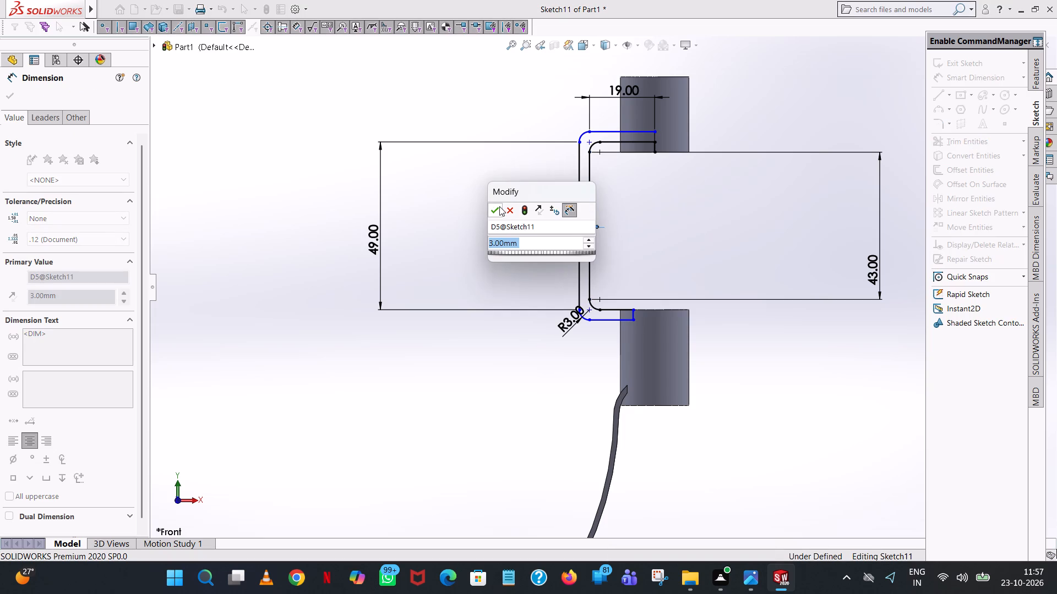
pyautogui.click(492, 206)
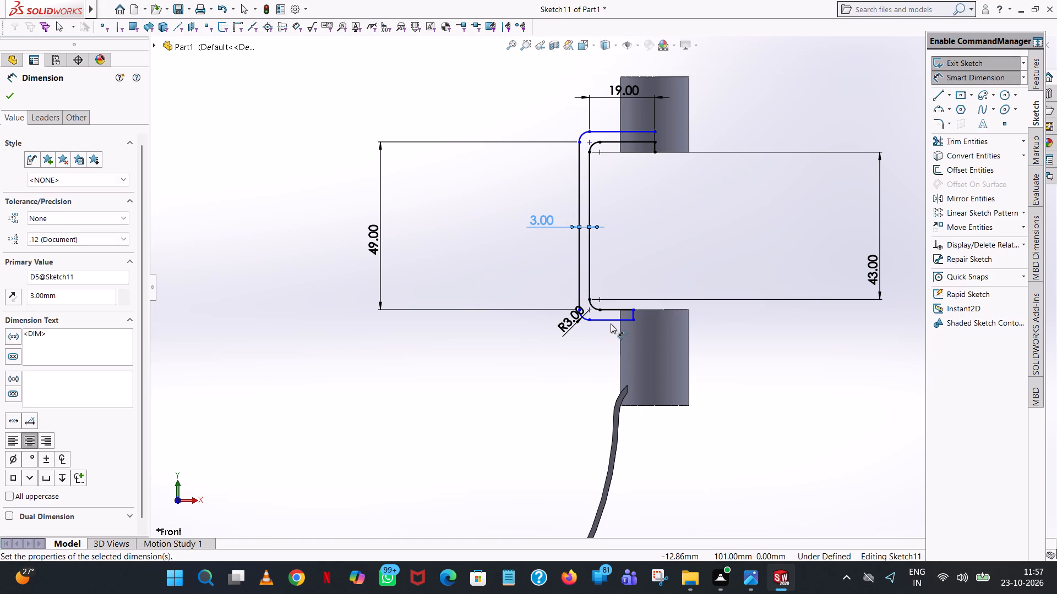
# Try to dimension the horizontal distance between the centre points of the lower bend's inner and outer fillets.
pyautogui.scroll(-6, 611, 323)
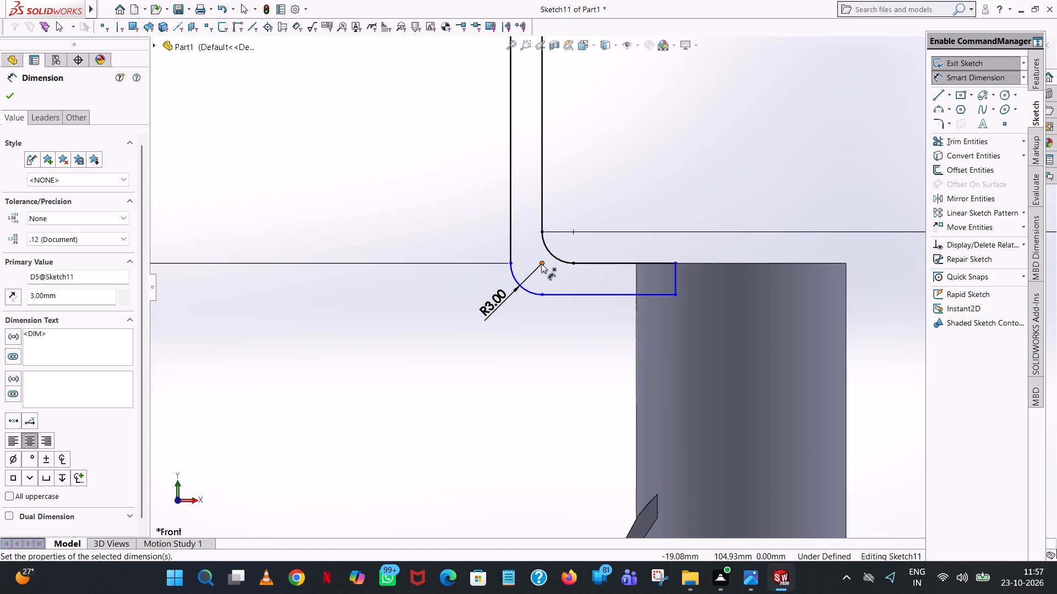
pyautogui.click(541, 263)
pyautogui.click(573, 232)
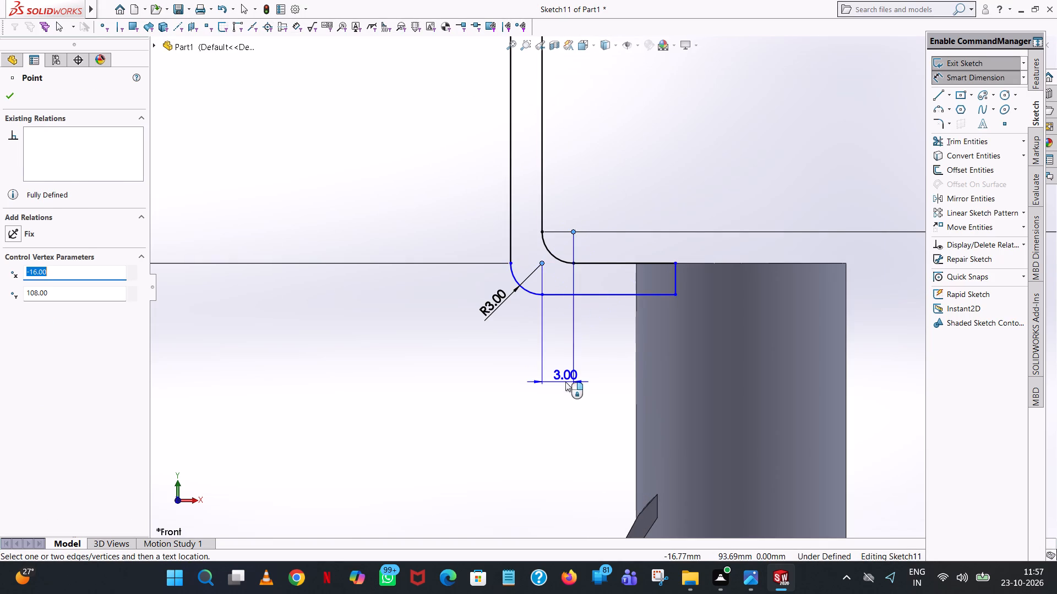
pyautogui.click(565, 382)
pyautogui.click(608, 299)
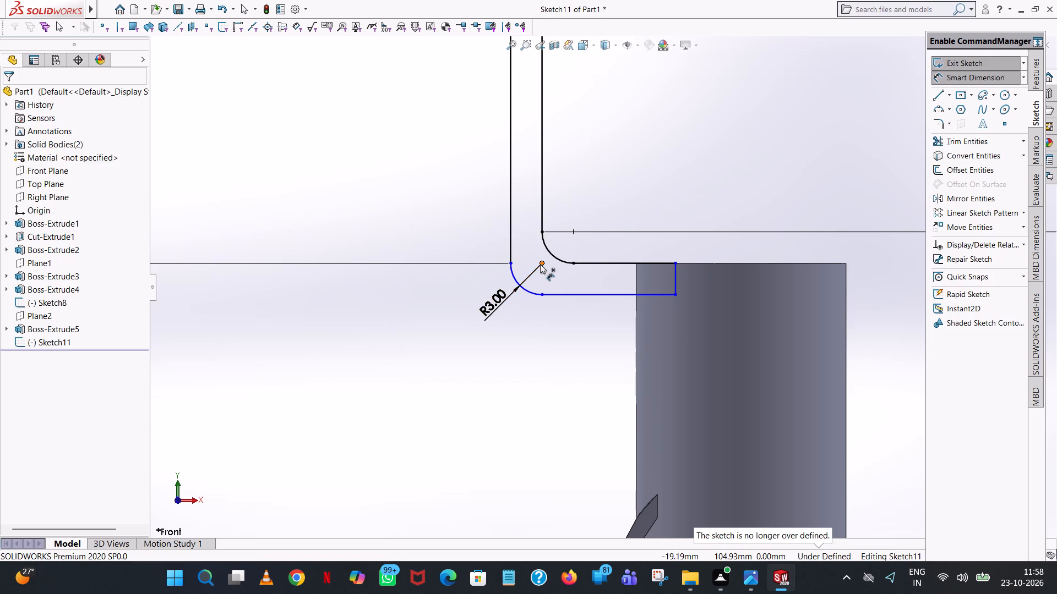
# Dimension the diagonal distance between the centre points of the lower bend's inner and outer fillets.
pyautogui.click(540, 264)
pyautogui.click(573, 230)
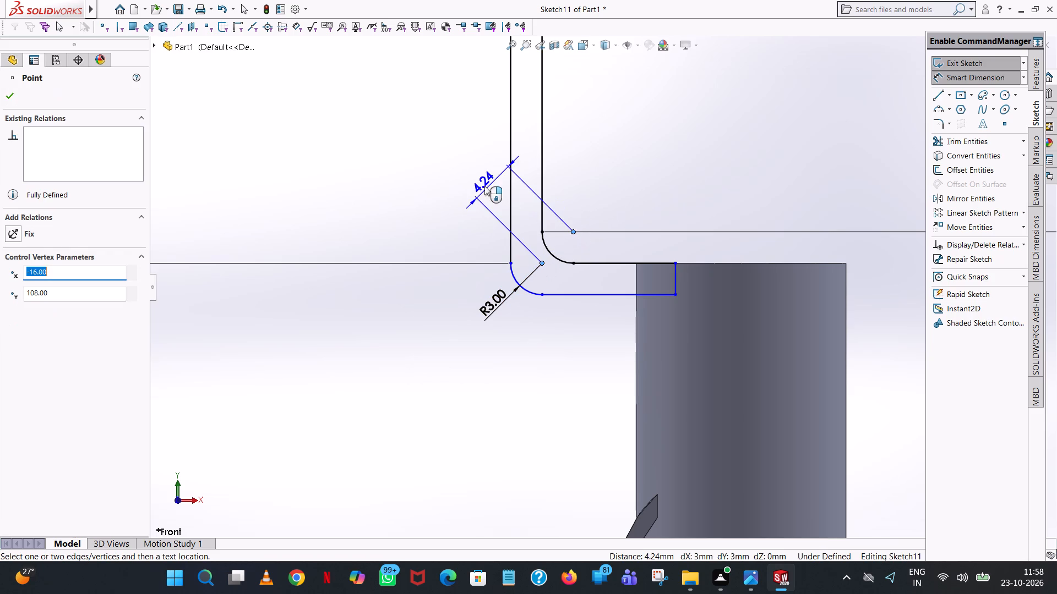
pyautogui.click(450, 178)
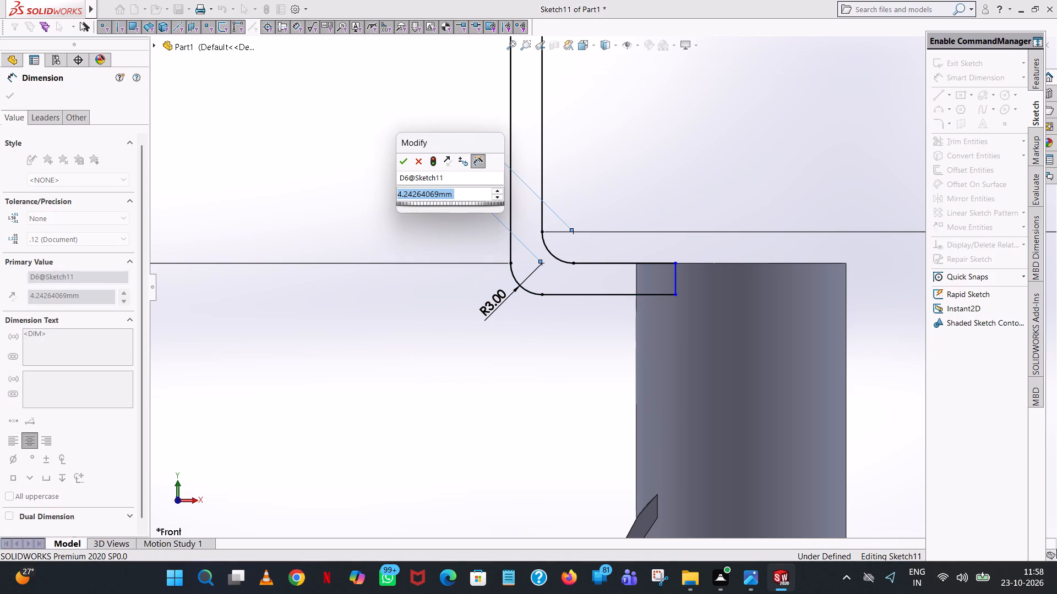
pyautogui.click(400, 165)
pyautogui.click(815, 146)
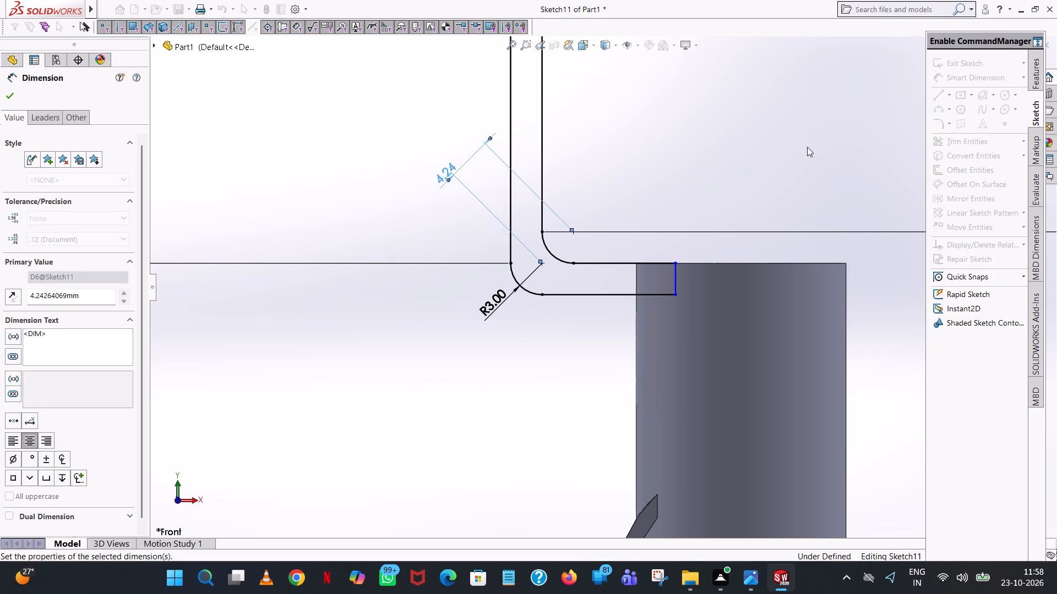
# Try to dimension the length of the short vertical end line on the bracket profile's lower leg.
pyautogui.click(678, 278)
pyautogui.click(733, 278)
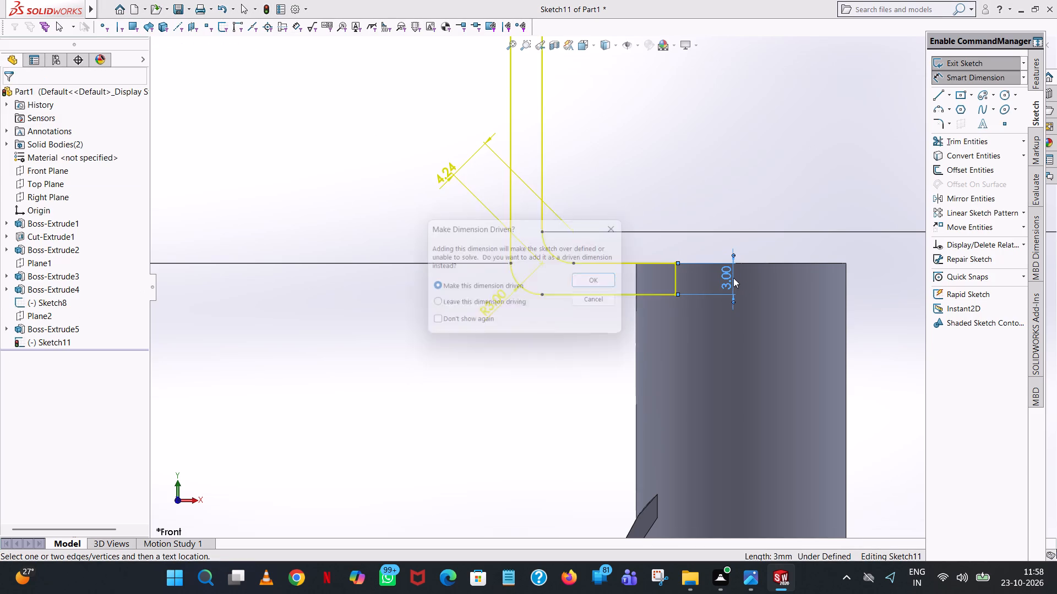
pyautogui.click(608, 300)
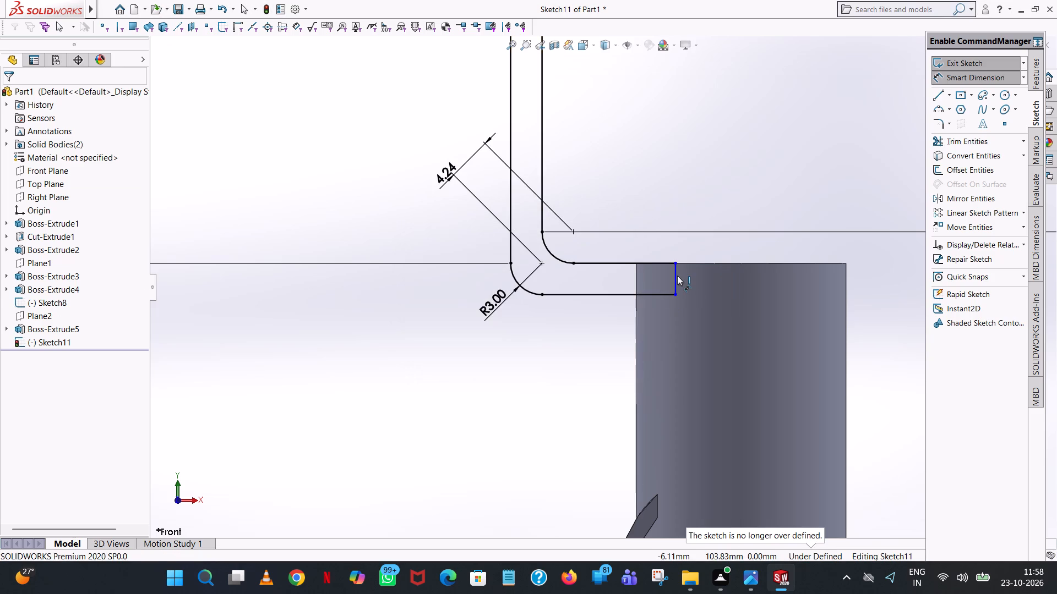
# Dimension the horizontal distance from the lower leg's end line to the centre point of the lower outer fillet.
pyautogui.click(677, 276)
pyautogui.click(543, 262)
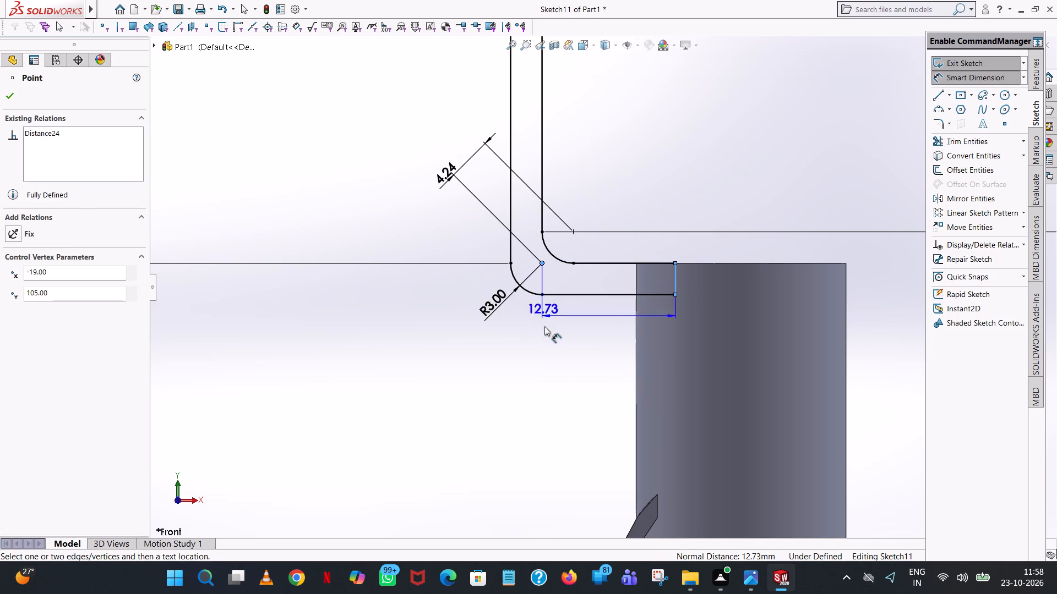
pyautogui.click(545, 328)
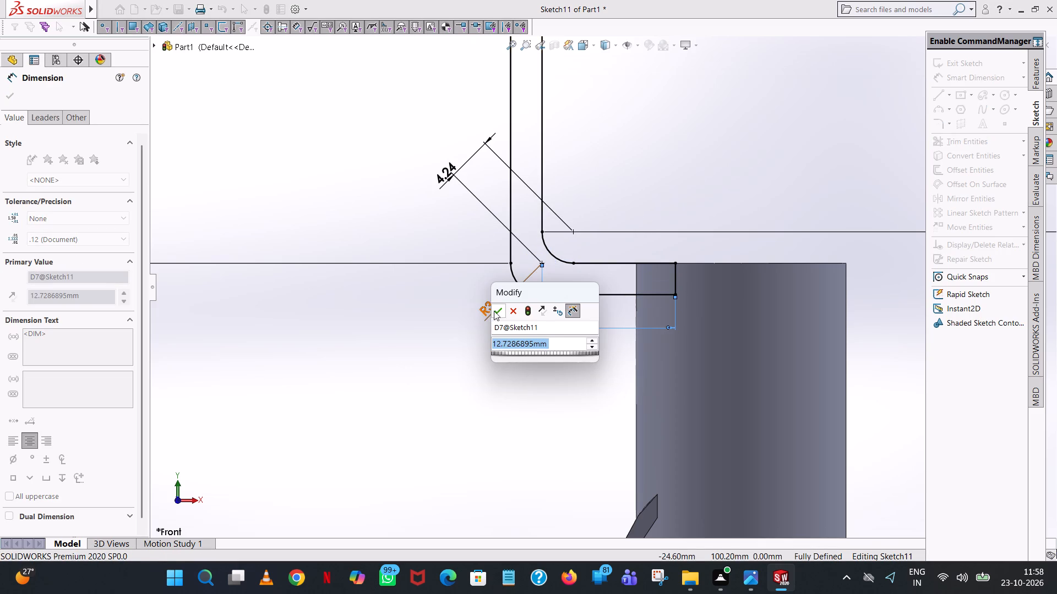
pyautogui.click(496, 310)
pyautogui.click(739, 145)
# Extrude the closed bracket profile region 12 mm with the Mid Plane end condition, merging it with the cylinders.
pyautogui.scroll(7, 739, 145)
pyautogui.scroll(5, 658, 157)
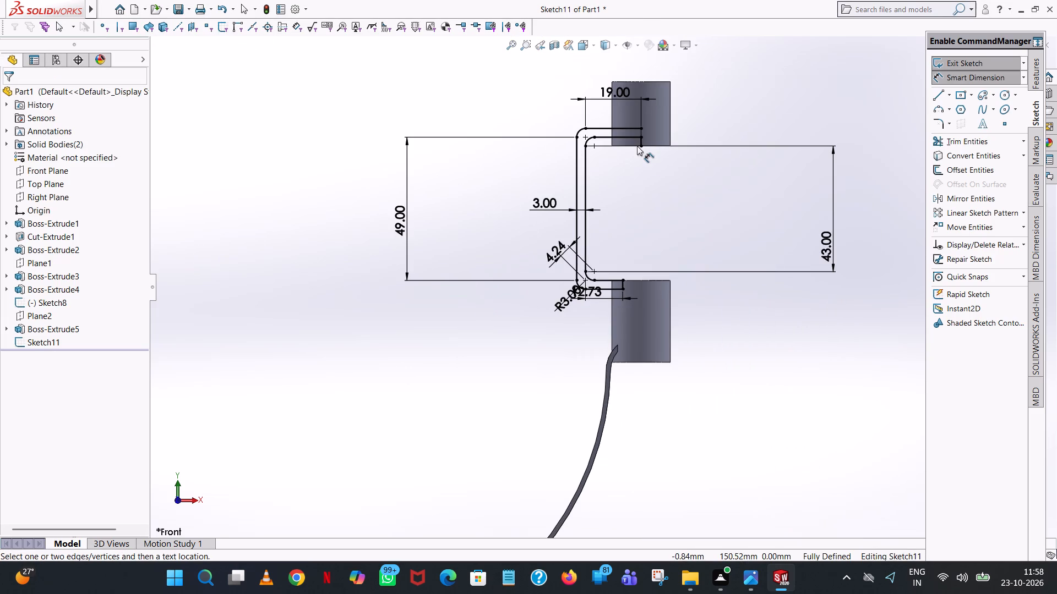
pyautogui.click(1037, 65)
pyautogui.click(977, 64)
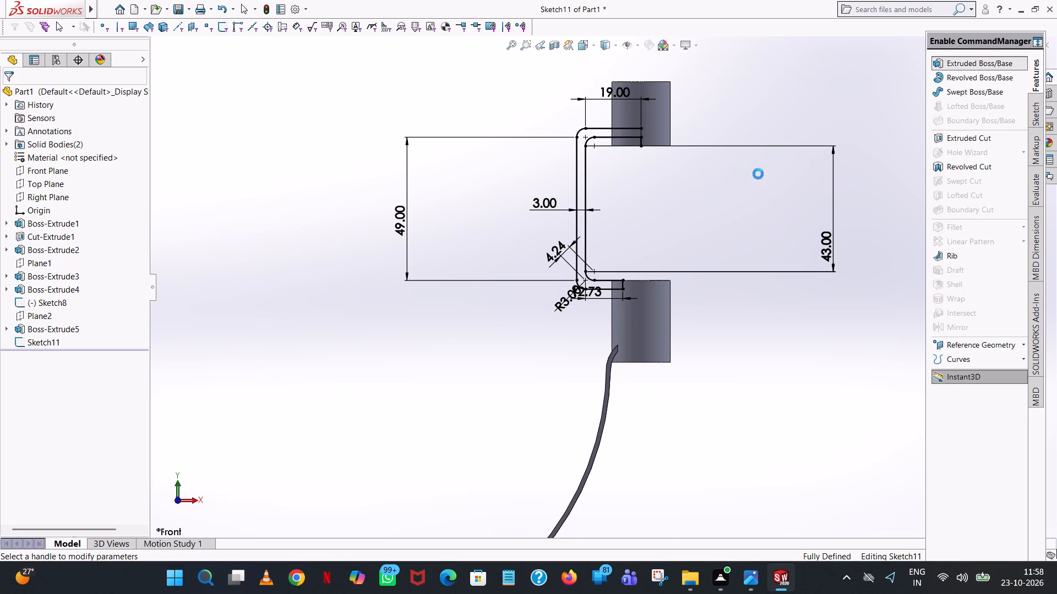
pyautogui.moveTo(715, 203); pyautogui.dragTo(737, 226, button='middle')
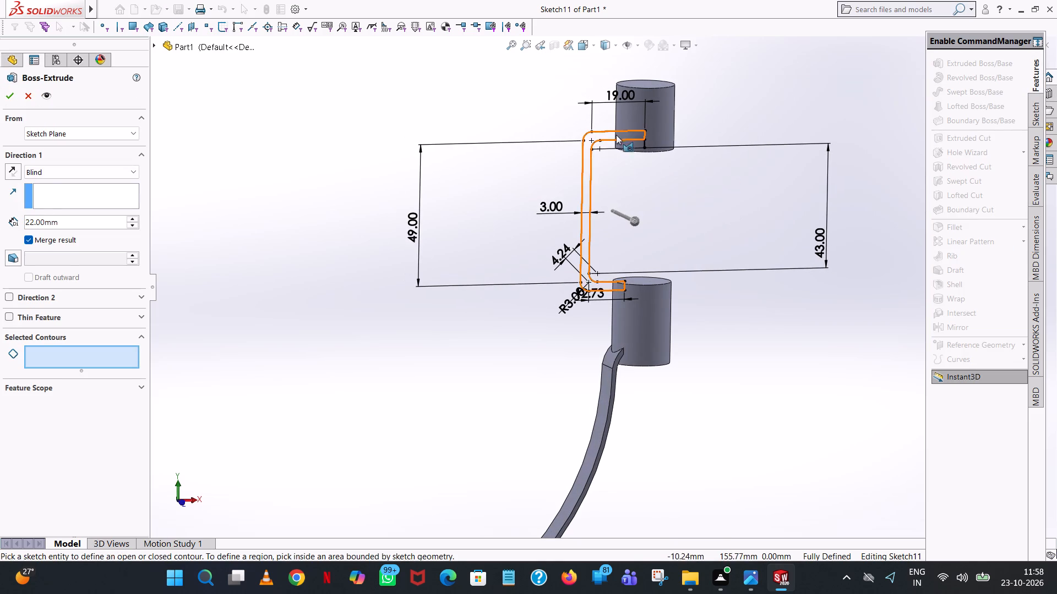
pyautogui.click(616, 135)
pyautogui.moveTo(651, 159); pyautogui.dragTo(717, 272, button='middle')
pyautogui.click(89, 167)
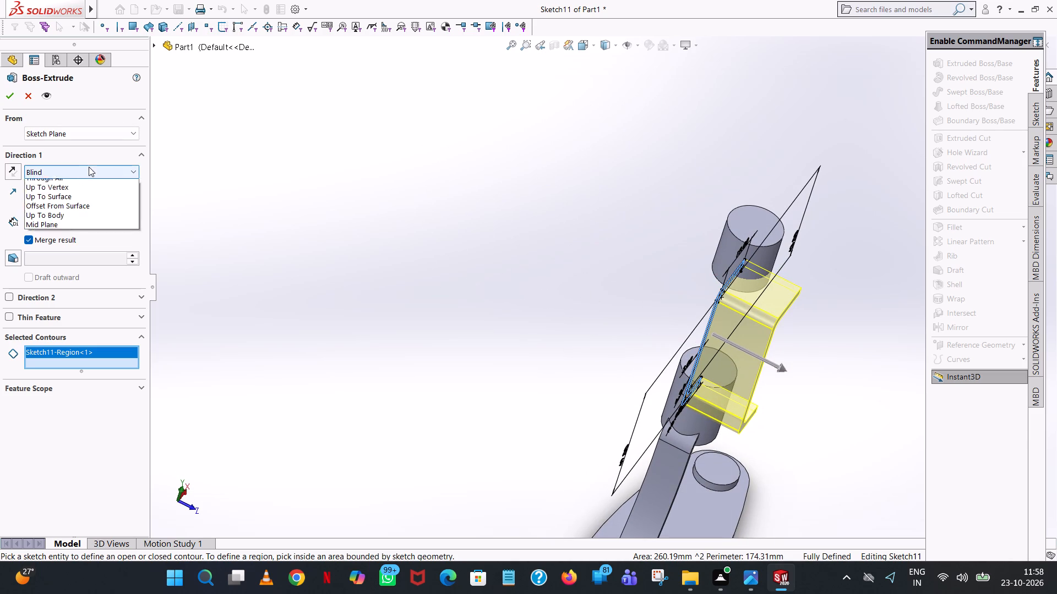
pyautogui.click(70, 244)
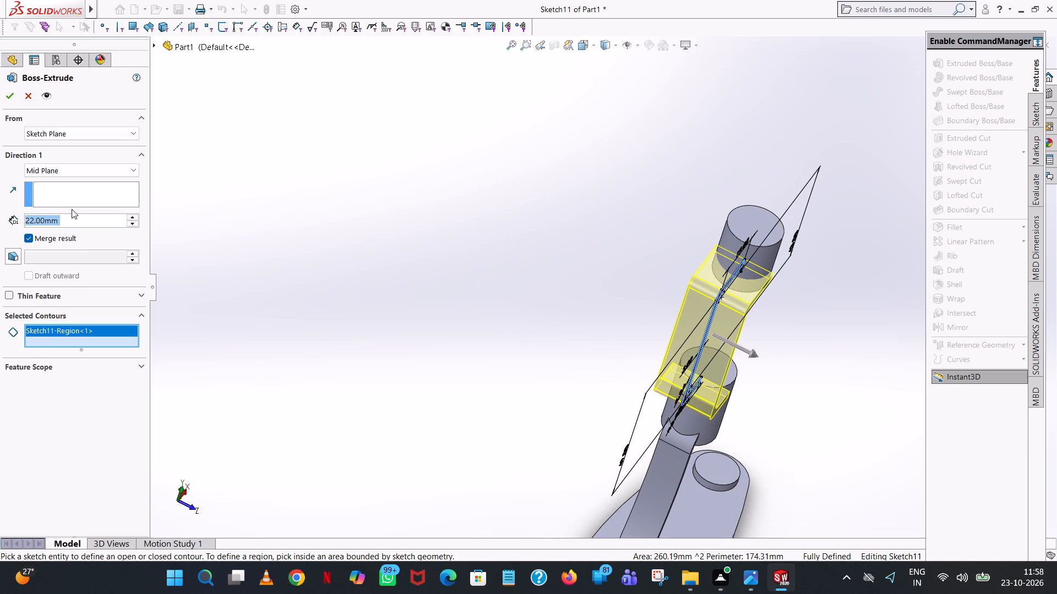
pyautogui.press('8')
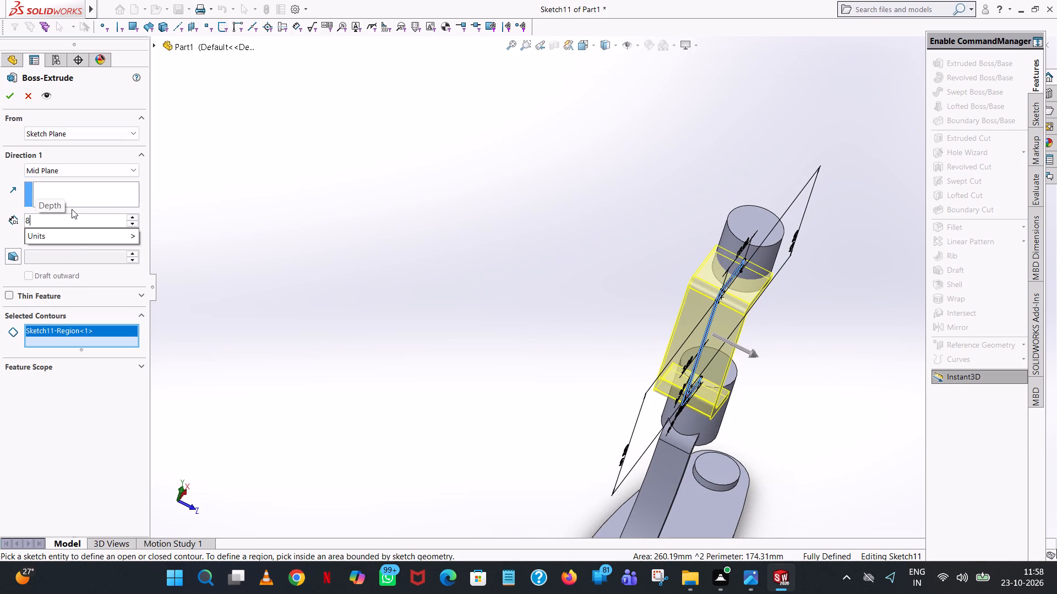
pyautogui.press('Return')
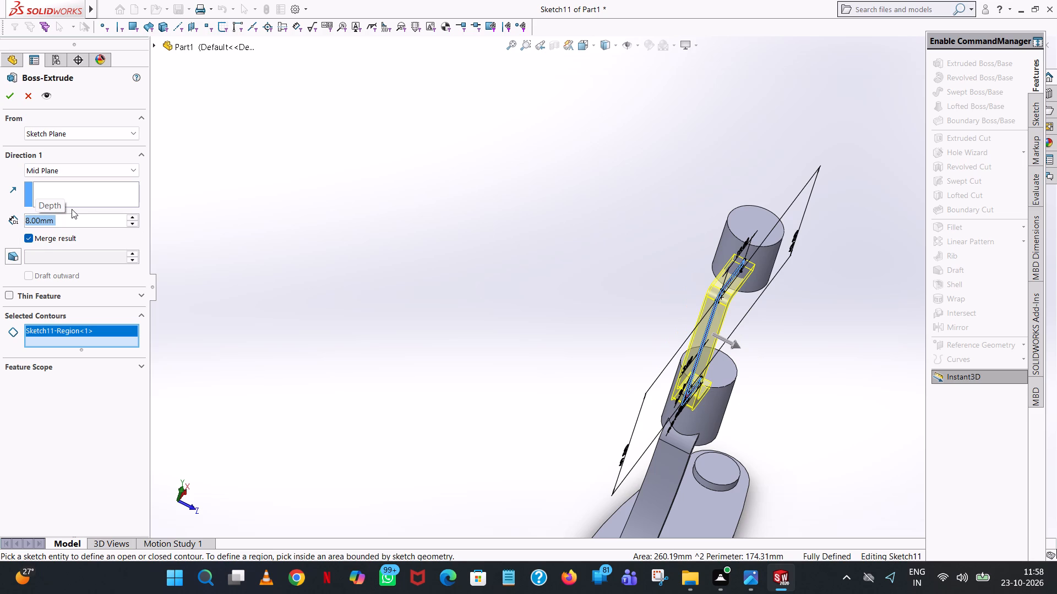
pyautogui.write('12')
pyautogui.press('Return')
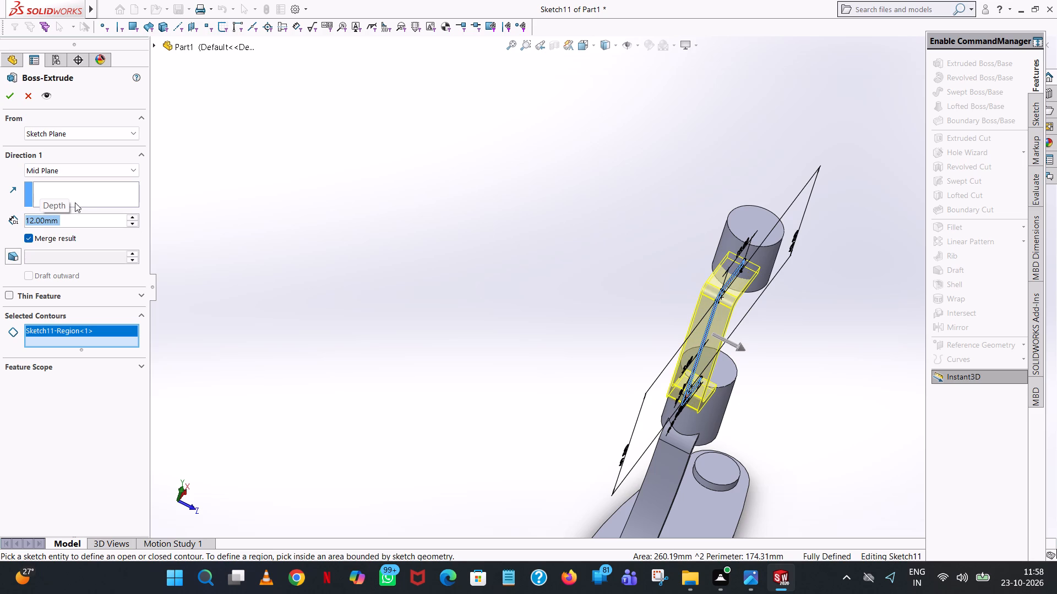
pyautogui.click(12, 102)
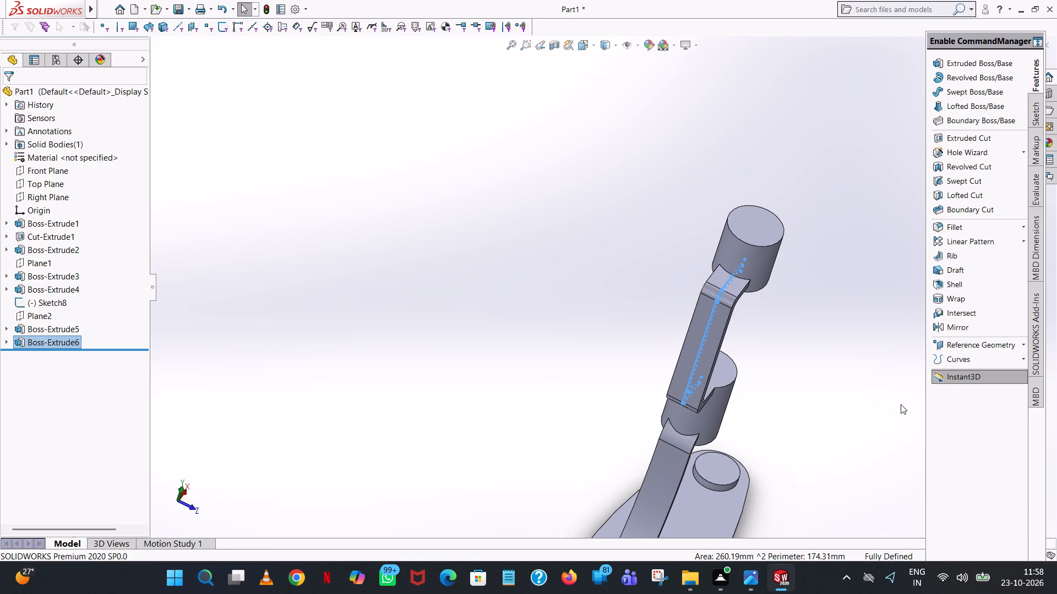
# Inspect the extruded bracket and the whole stand from several angles.
pyautogui.moveTo(827, 346); pyautogui.dragTo(741, 267, button='middle')
pyautogui.click(538, 207)
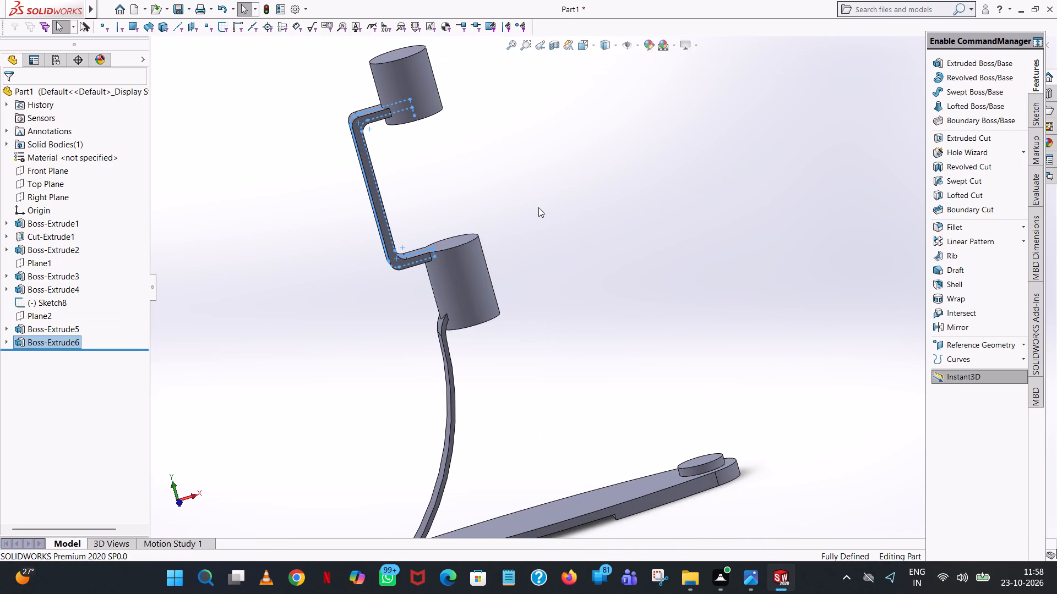
pyautogui.moveTo(538, 207); pyautogui.dragTo(532, 146, button='middle')
pyautogui.moveTo(524, 142); pyautogui.dragTo(533, 258, button='middle')
pyautogui.scroll(1, 519, 142)
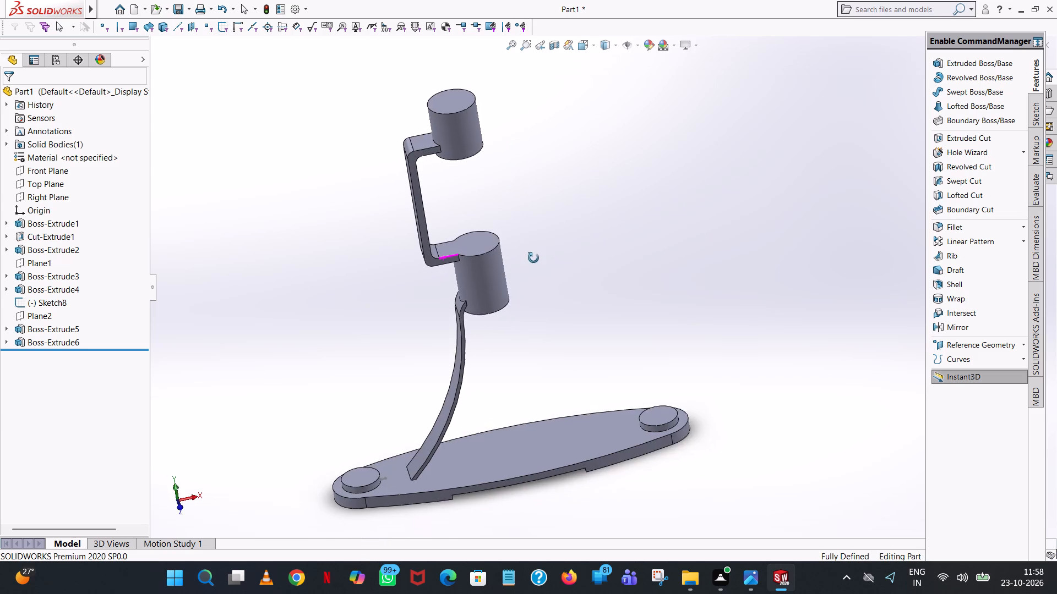
pyautogui.moveTo(533, 258); pyautogui.dragTo(529, 241, button='middle')
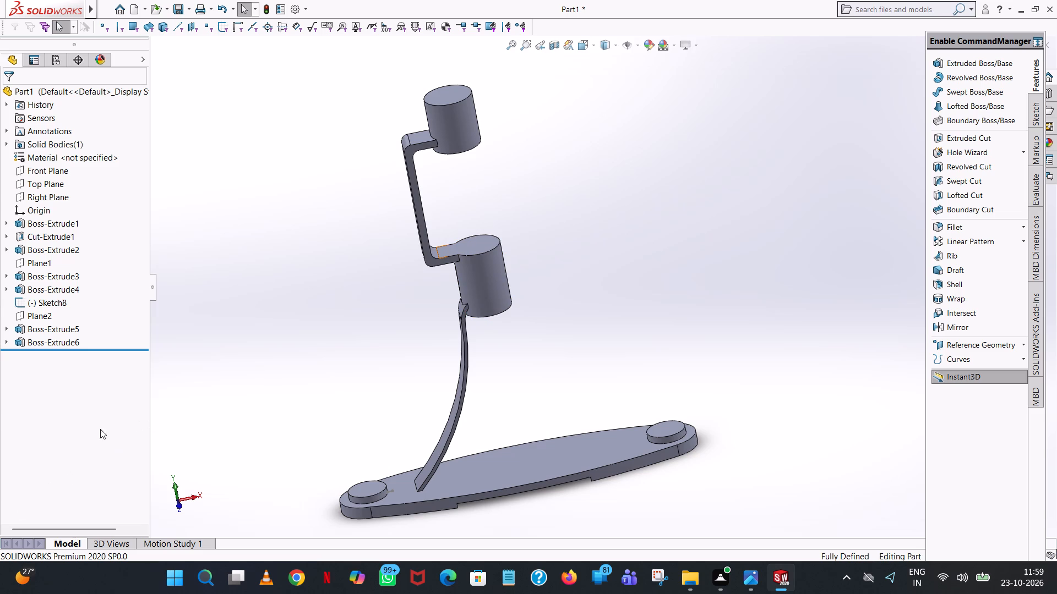
pyautogui.scroll(2, 471, 389)
pyautogui.moveTo(470, 378); pyautogui.dragTo(425, 305, button='middle')
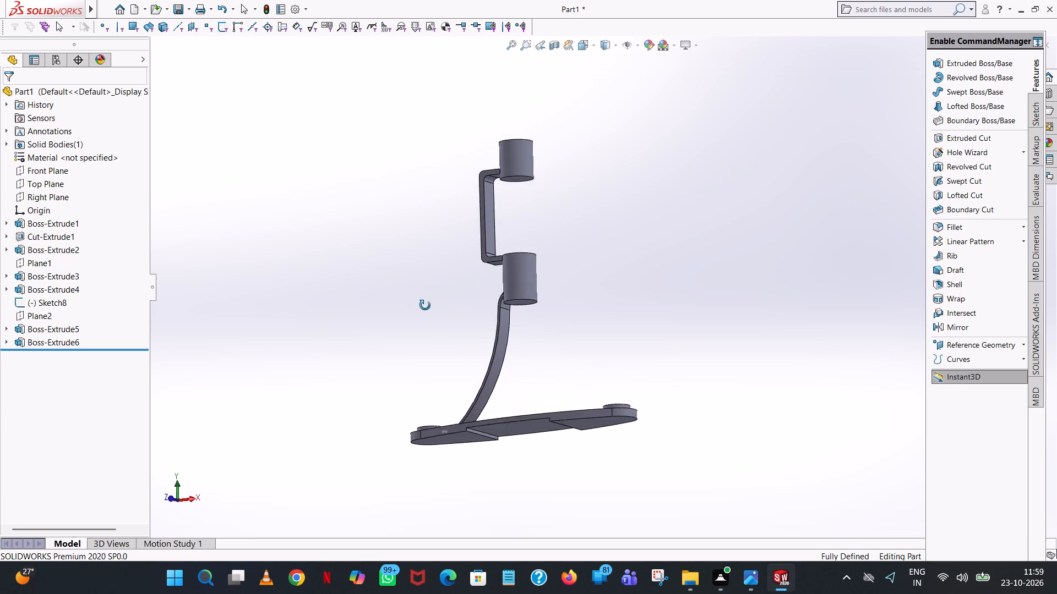
pyautogui.moveTo(425, 305); pyautogui.dragTo(459, 319, button='middle')
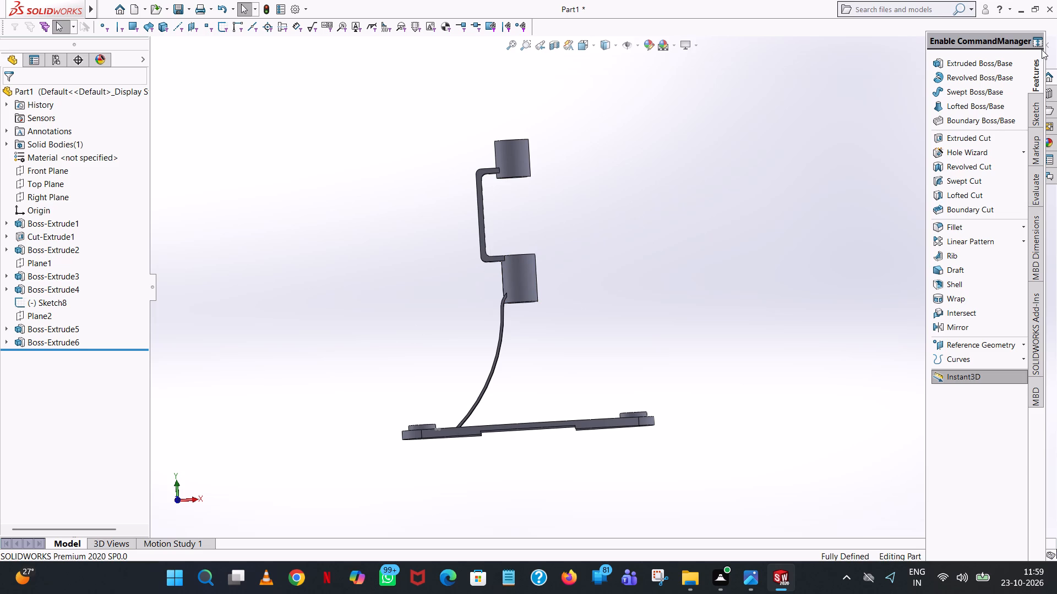
# Start a new sketch on the Front Plane and view it from the front.
pyautogui.click(56, 170)
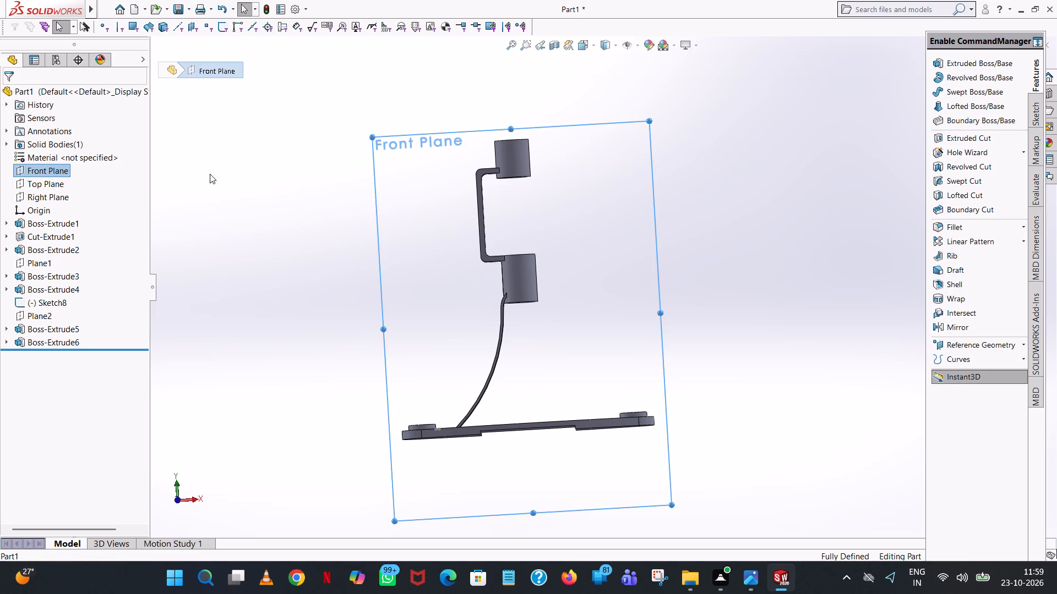
pyautogui.moveTo(210, 201); pyautogui.dragTo(242, 274, button='middle')
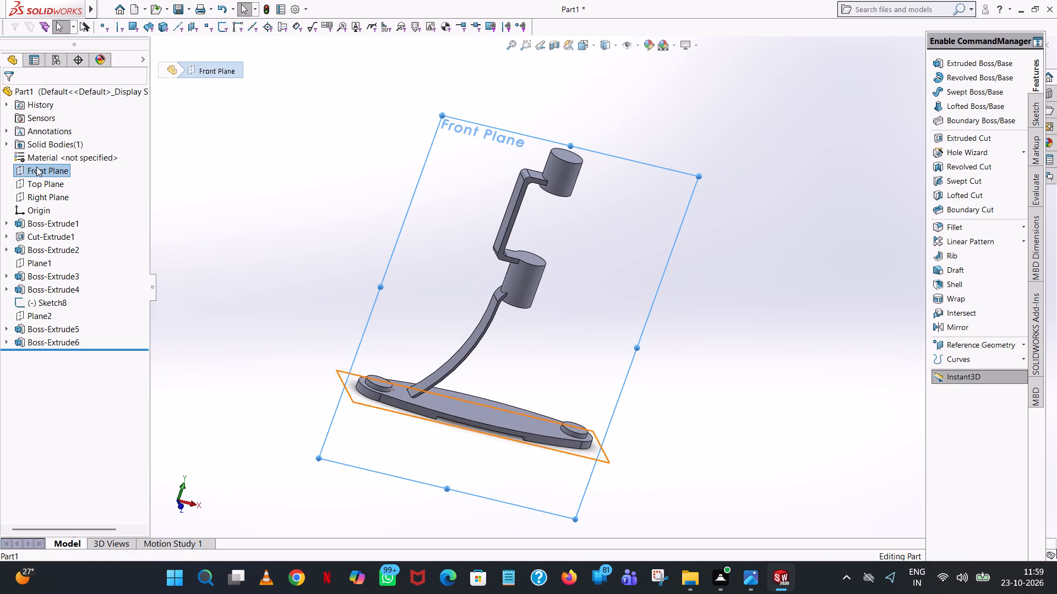
pyautogui.click(39, 172)
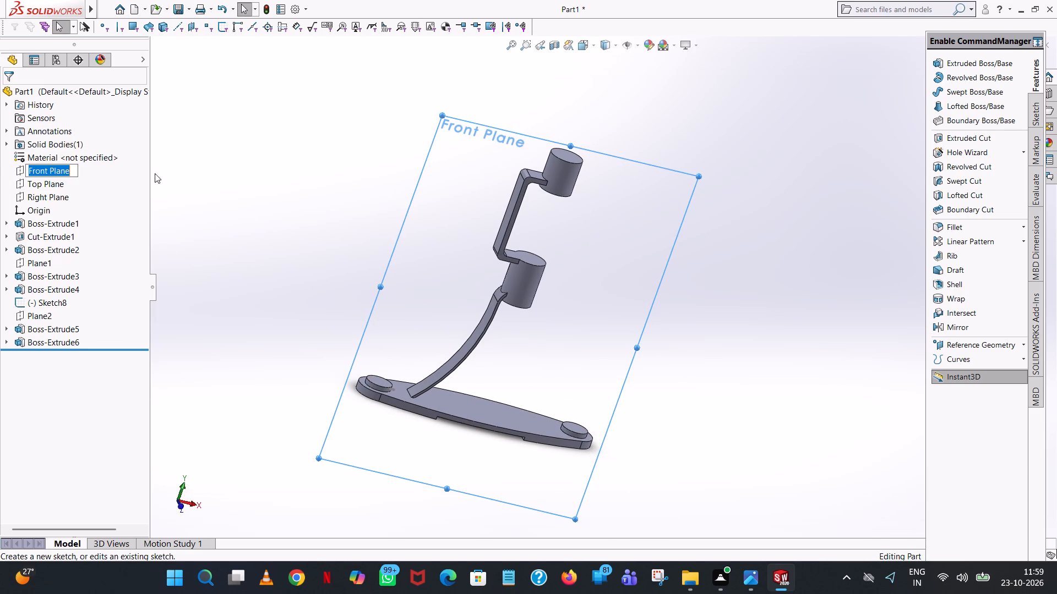
pyautogui.click(183, 173)
pyautogui.click(66, 172)
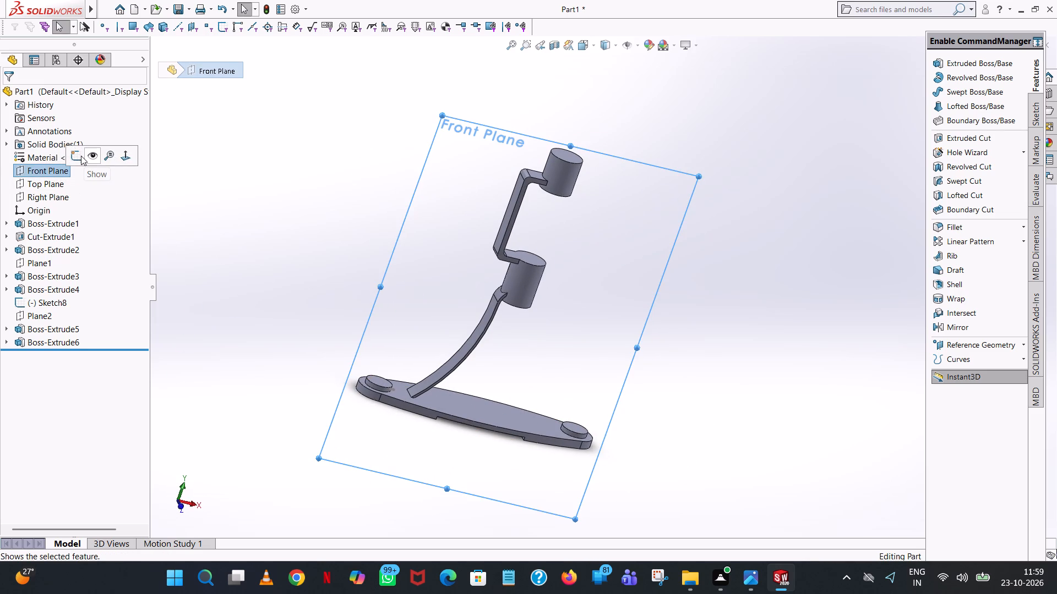
pyautogui.click(77, 155)
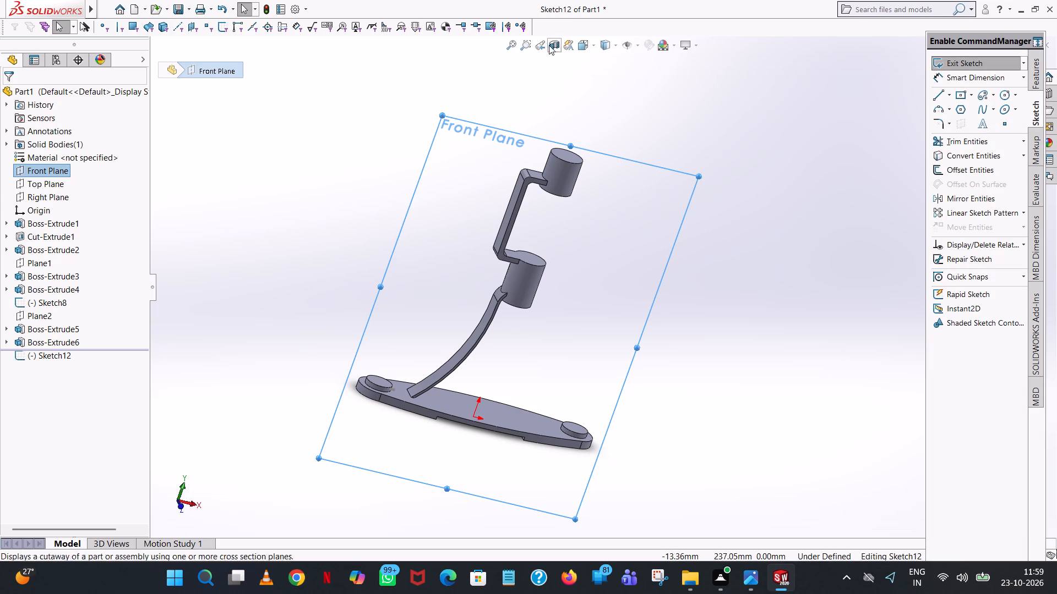
pyautogui.click(590, 41)
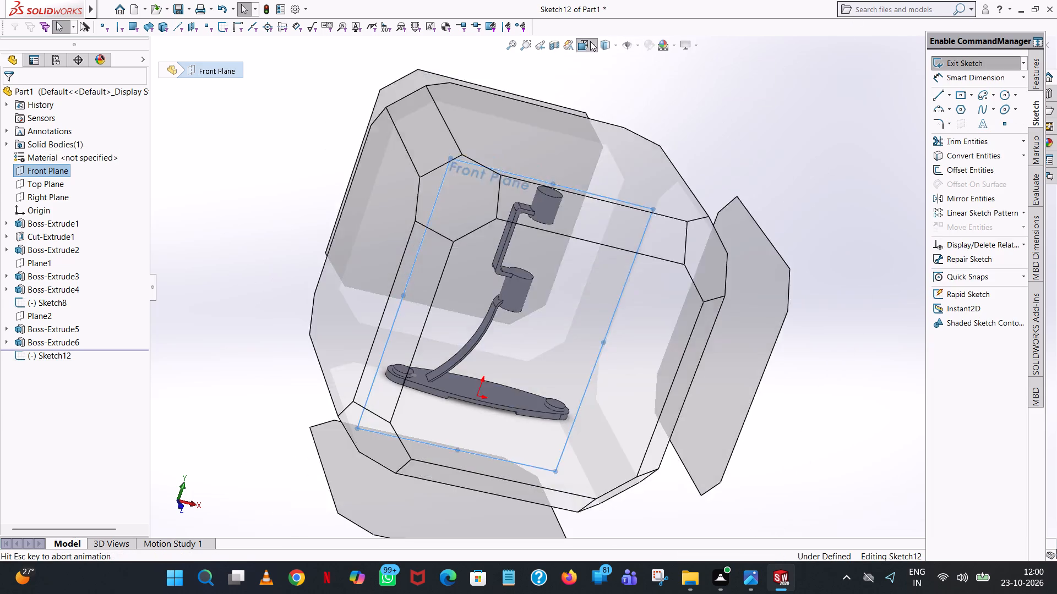
pyautogui.click(648, 104)
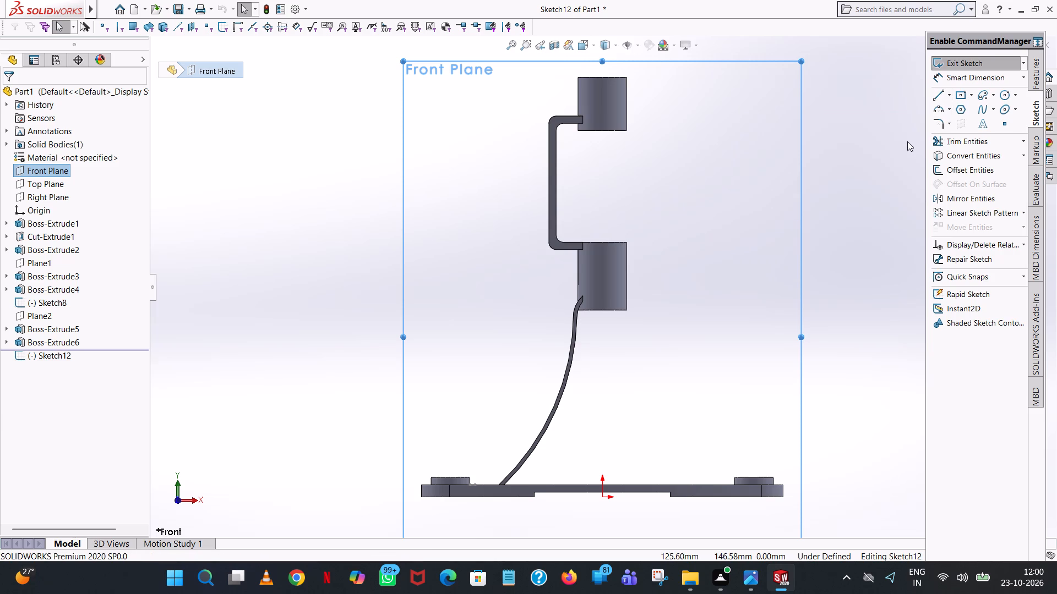
# Sketch a circle of about 91.5 mm radius centred left of the stand, crossing the base's top edge beside the left disc.
pyautogui.click(1001, 92)
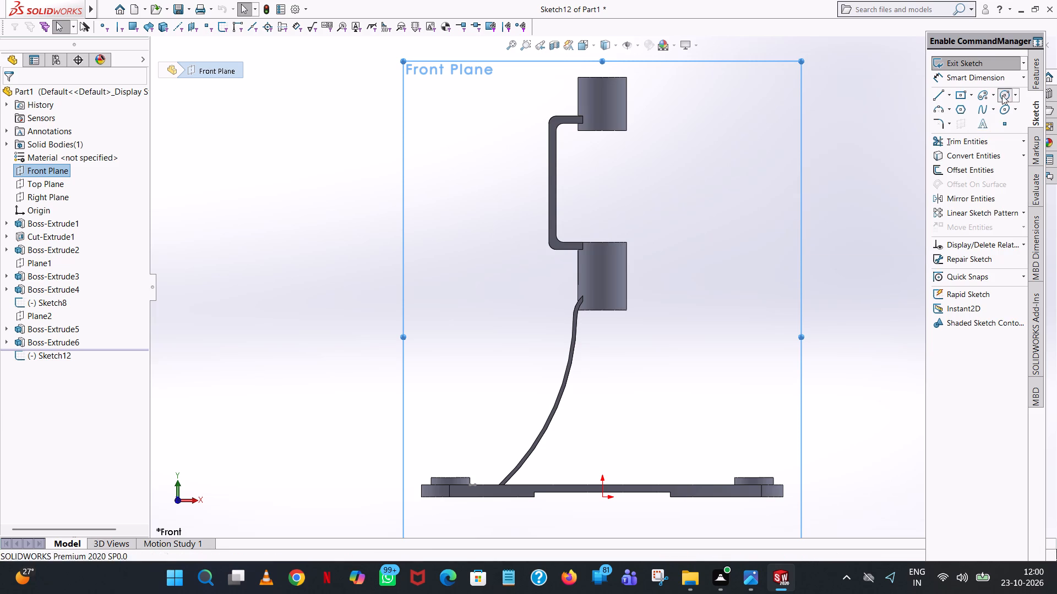
pyautogui.click(334, 311)
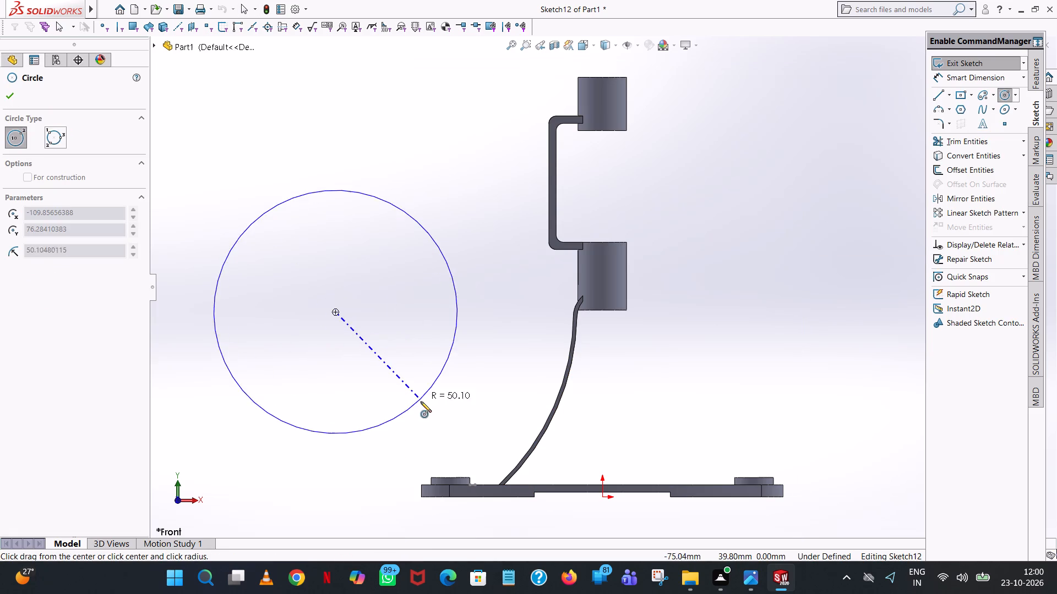
pyautogui.scroll(-6, 461, 501)
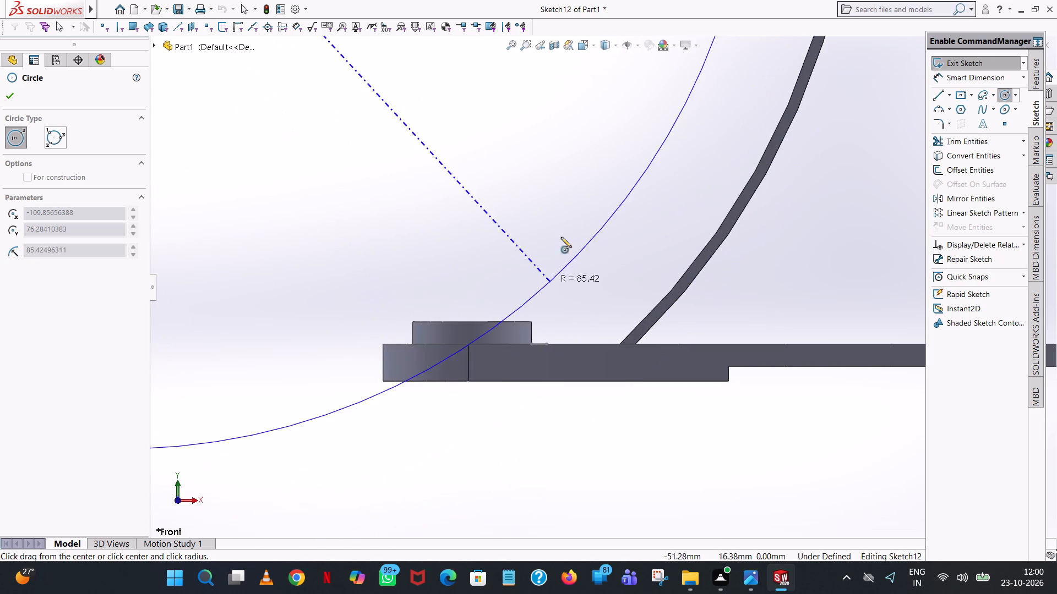
pyautogui.scroll(-4, 568, 318)
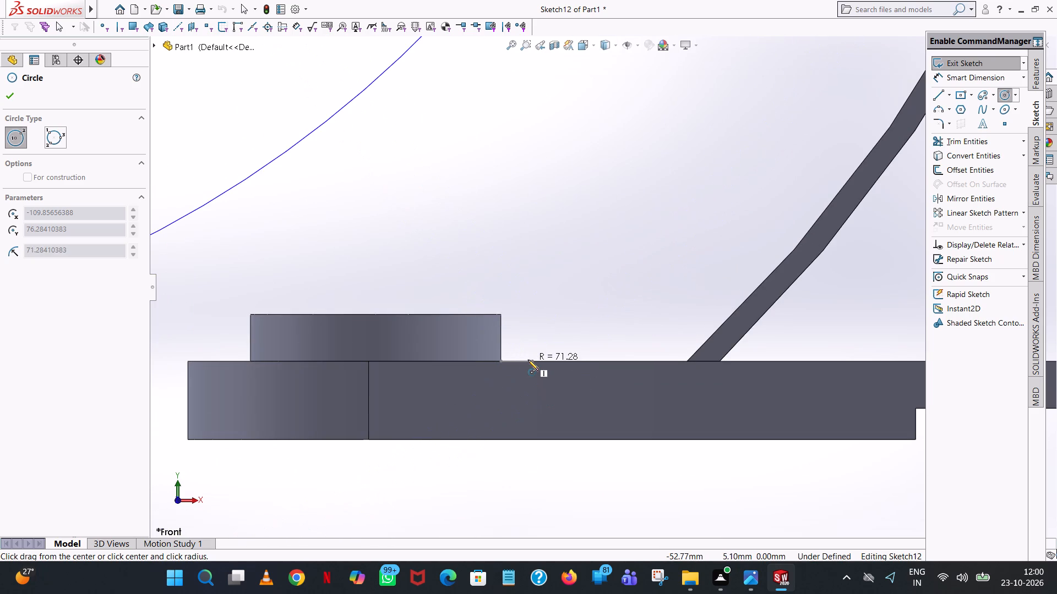
pyautogui.click(533, 362)
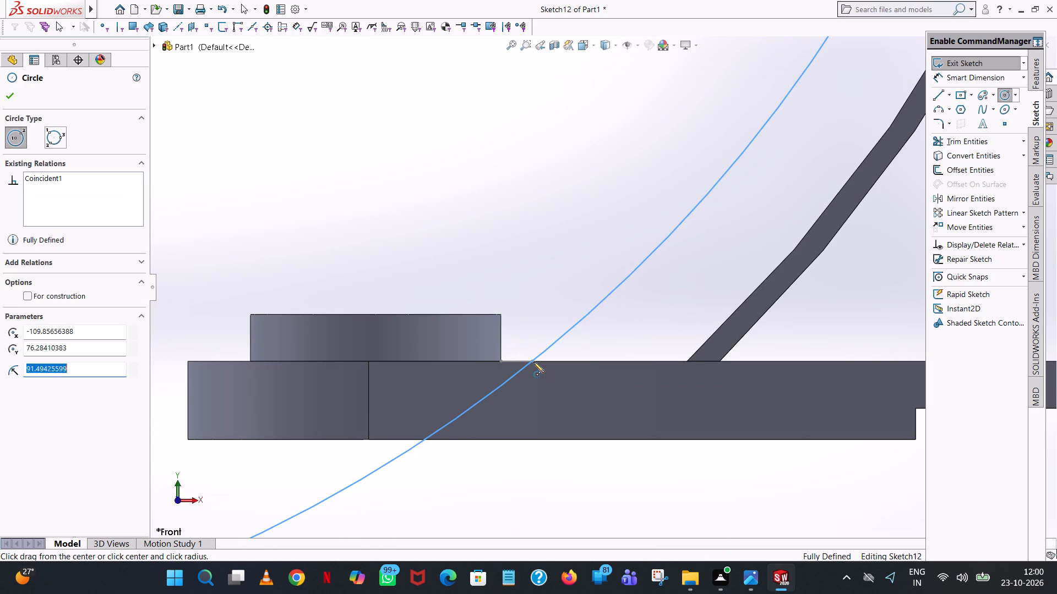
pyautogui.rightClick(533, 362)
pyautogui.click(559, 372)
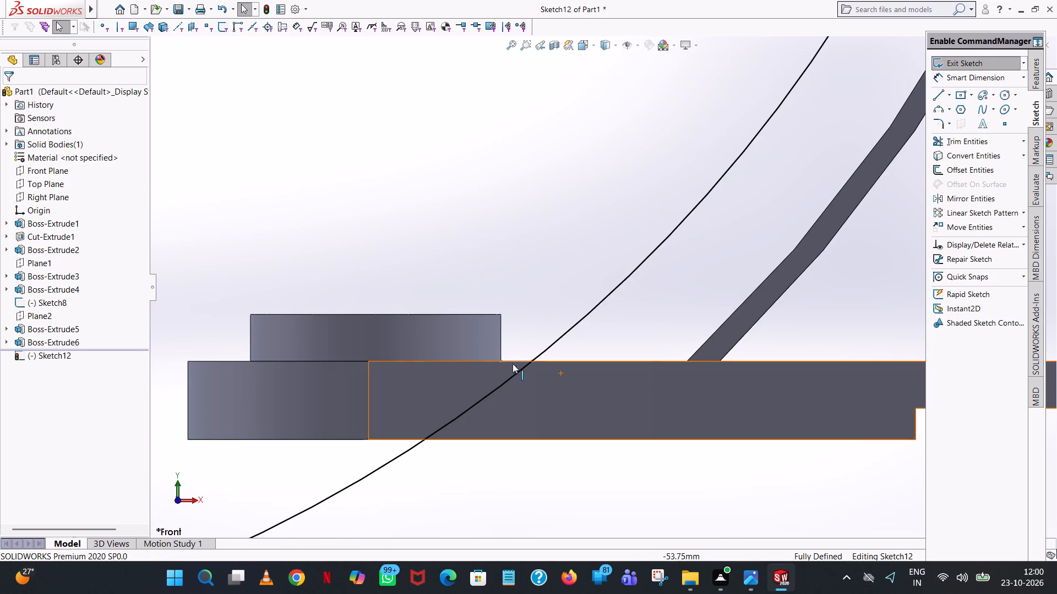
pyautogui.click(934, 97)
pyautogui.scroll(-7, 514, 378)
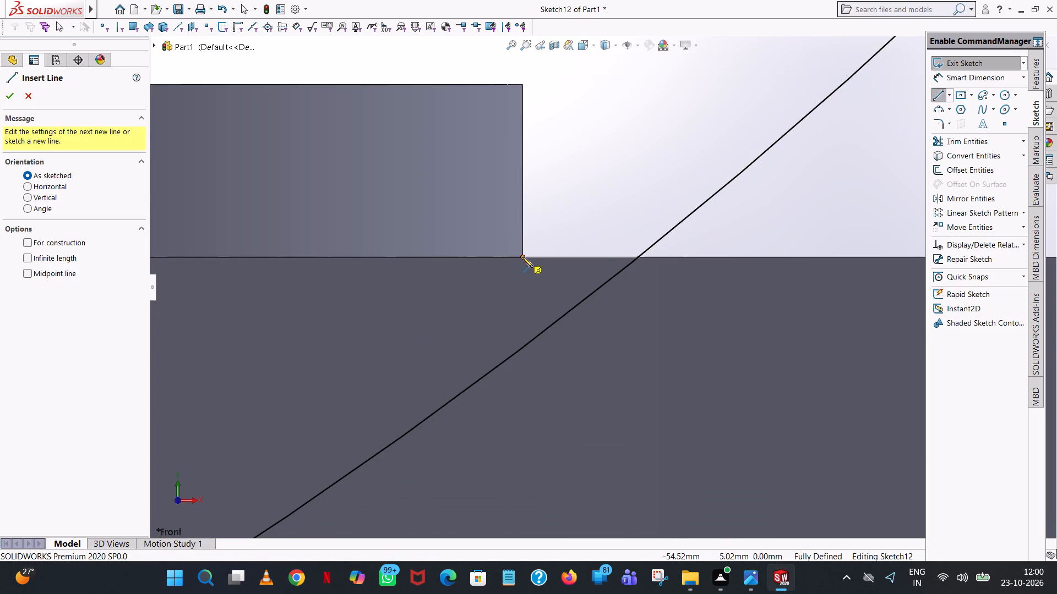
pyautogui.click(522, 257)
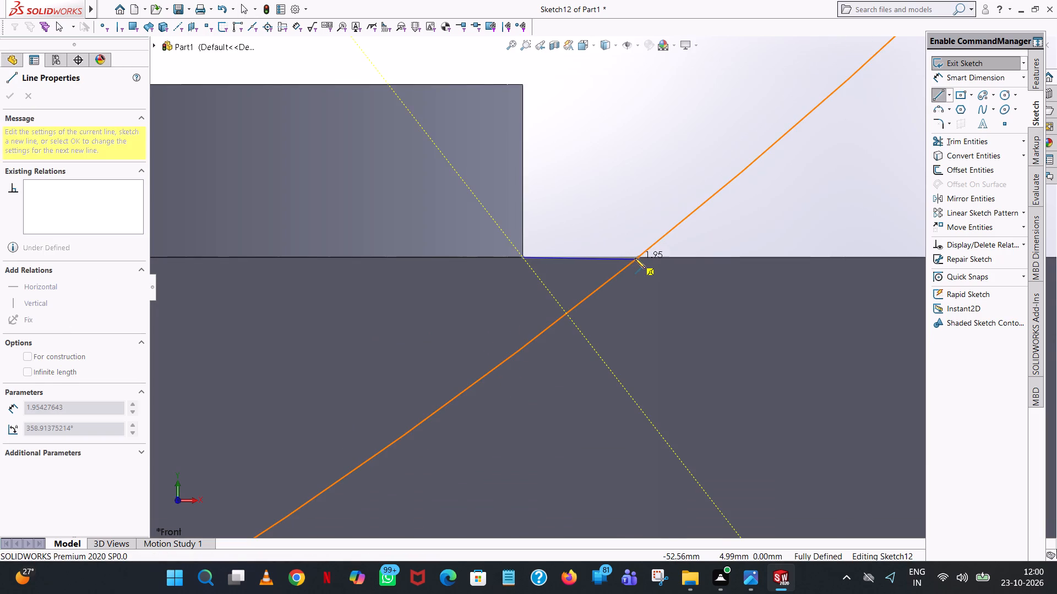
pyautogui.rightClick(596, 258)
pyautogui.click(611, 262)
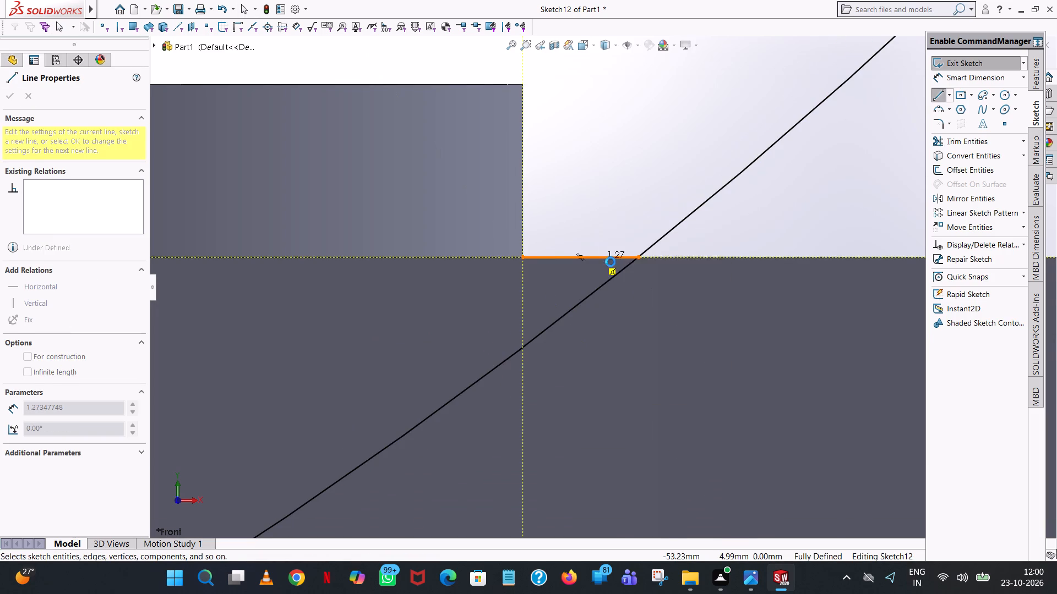
# Trim away the short line on the base's top edge between the left disc and the large circle.
pyautogui.click(953, 146)
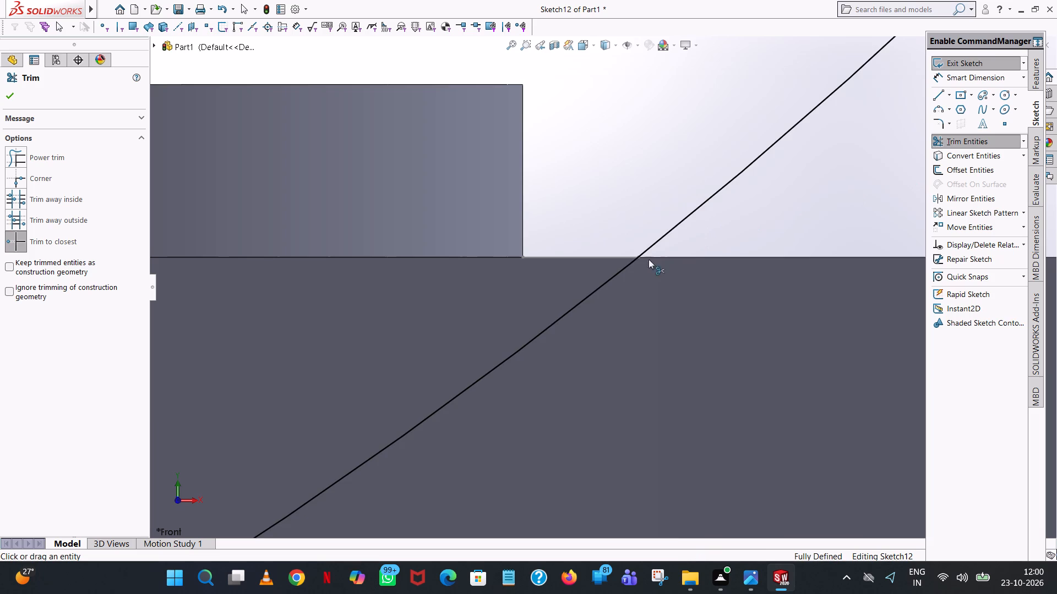
pyautogui.click(612, 258)
# Sketch a circle of 19 mm radius centred on the centre of the bracket's lower inner bend.
pyautogui.scroll(7, 610, 256)
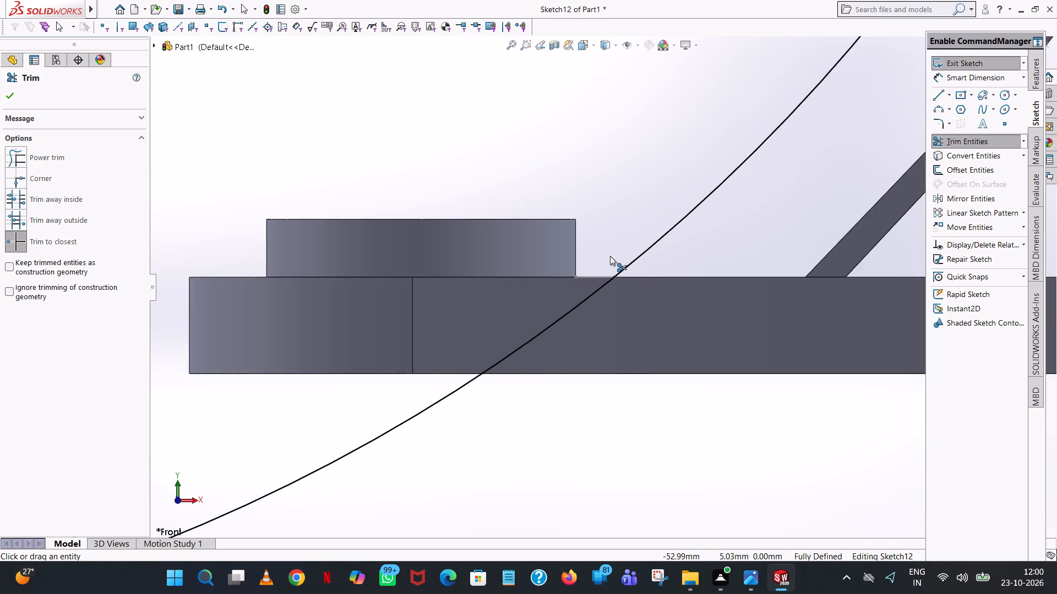
pyautogui.scroll(9, 610, 256)
pyautogui.scroll(4, 517, 149)
pyautogui.scroll(-1, 668, 172)
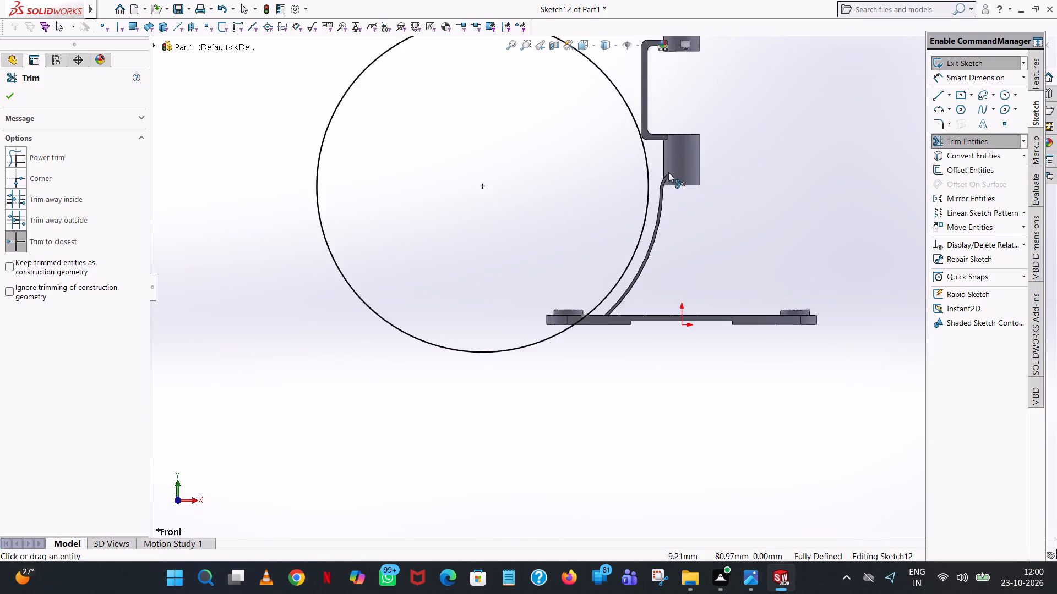
pyautogui.scroll(-1, 668, 172)
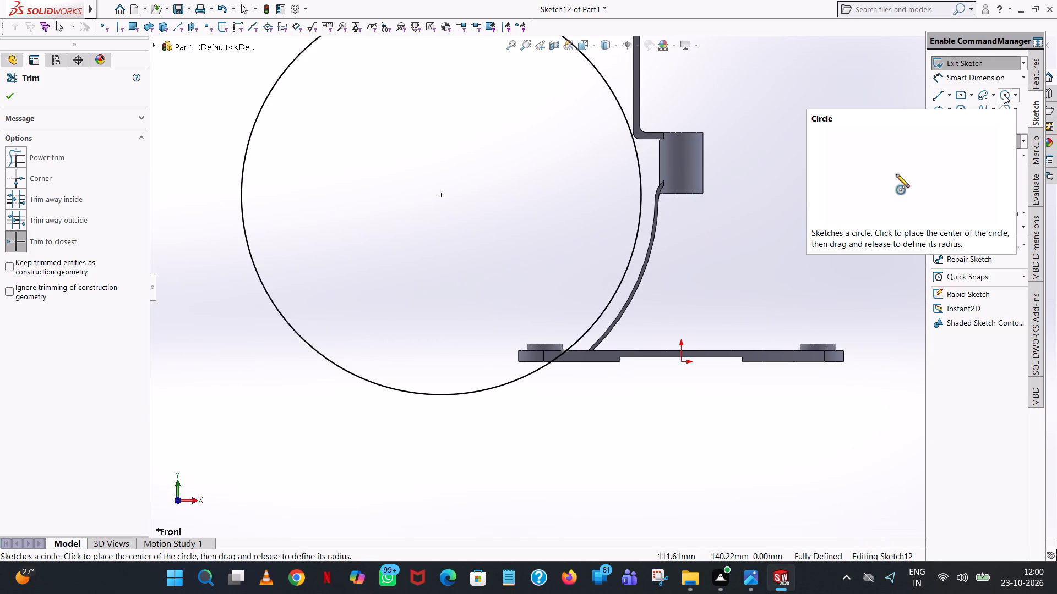
pyautogui.click(1004, 95)
pyautogui.scroll(-6, 680, 130)
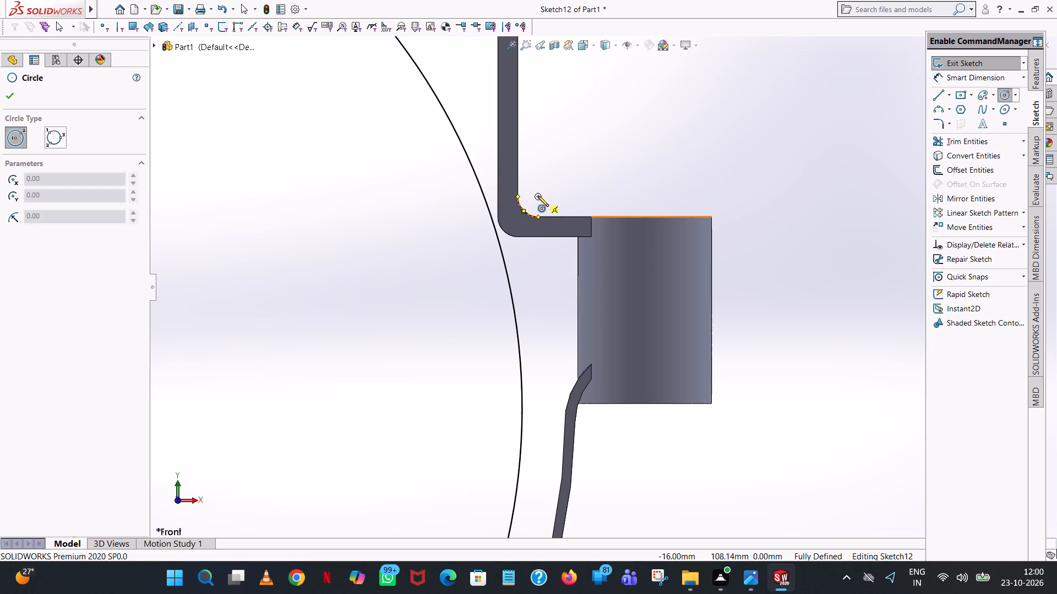
pyautogui.click(538, 196)
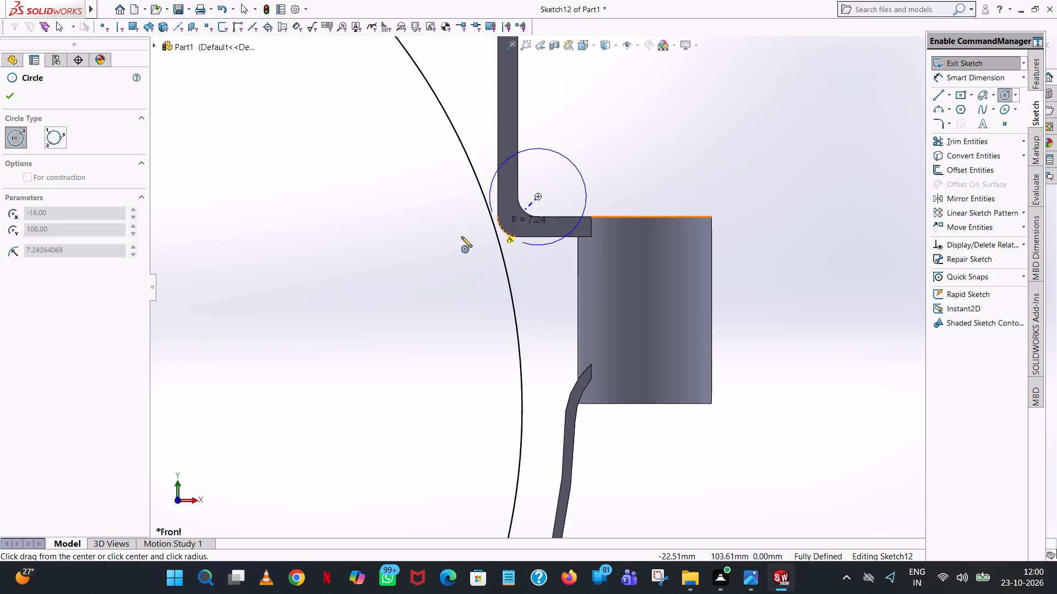
pyautogui.click(395, 259)
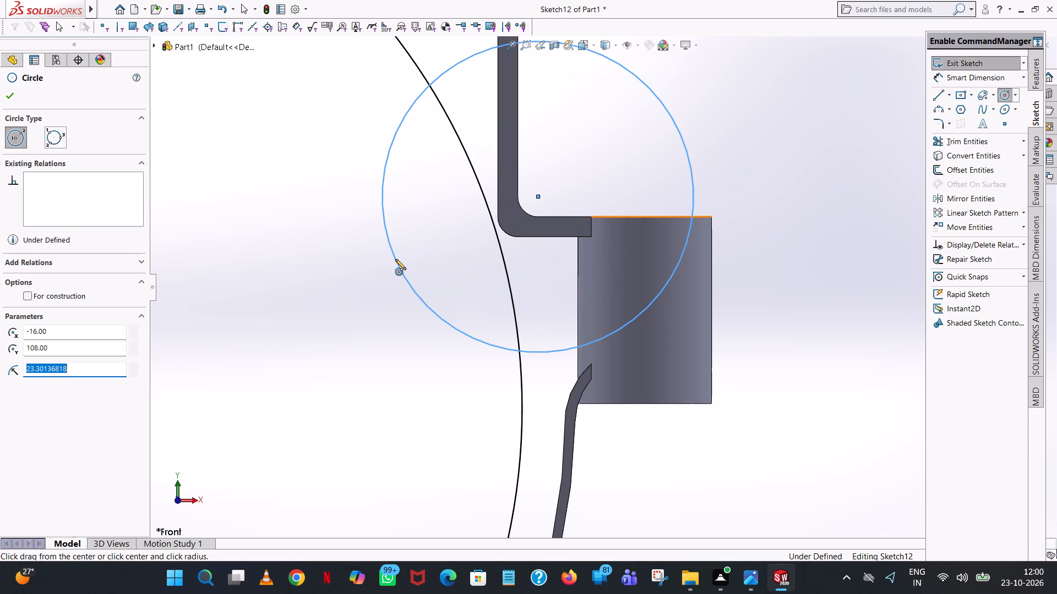
pyautogui.write('15')
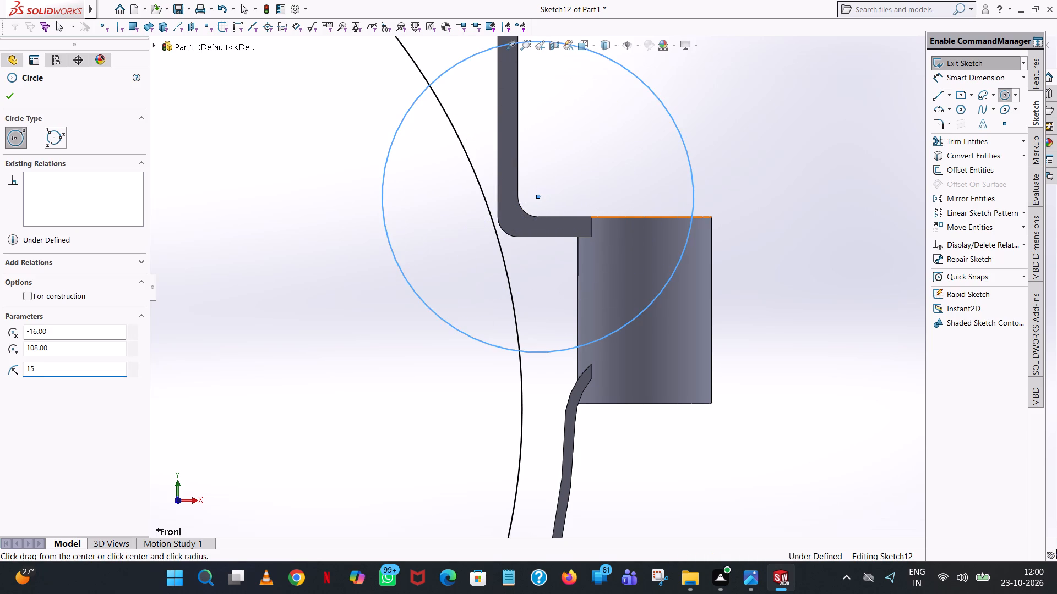
pyautogui.press('BackSpace')
pyautogui.press('9')
pyautogui.press('Return')
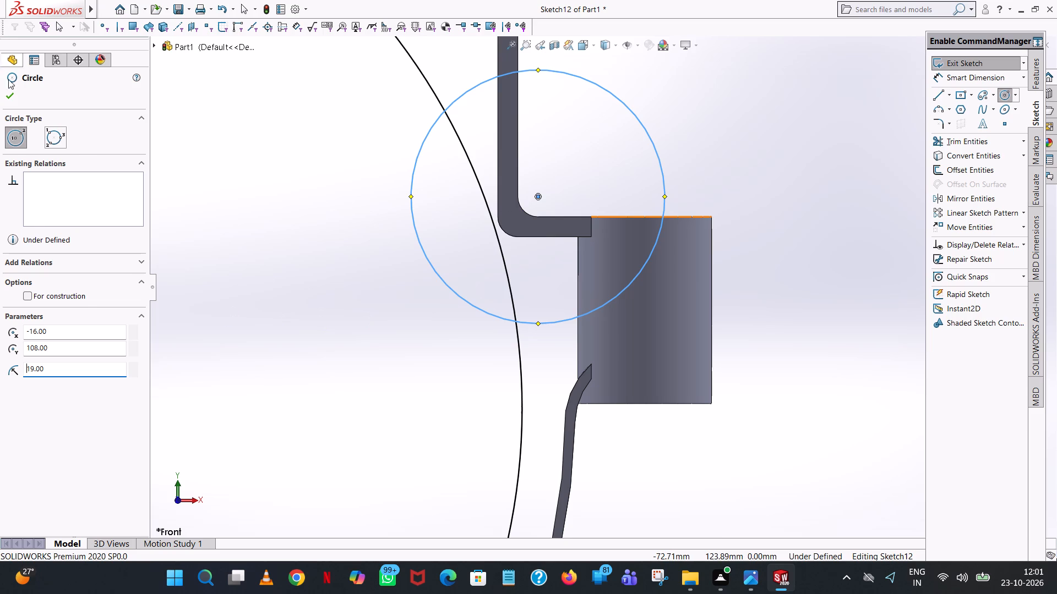
pyautogui.click(14, 95)
# Dimension the circle around the bracket's lower bend at 38 mm diameter.
pyautogui.scroll(3, 475, 372)
pyautogui.scroll(2, 581, 334)
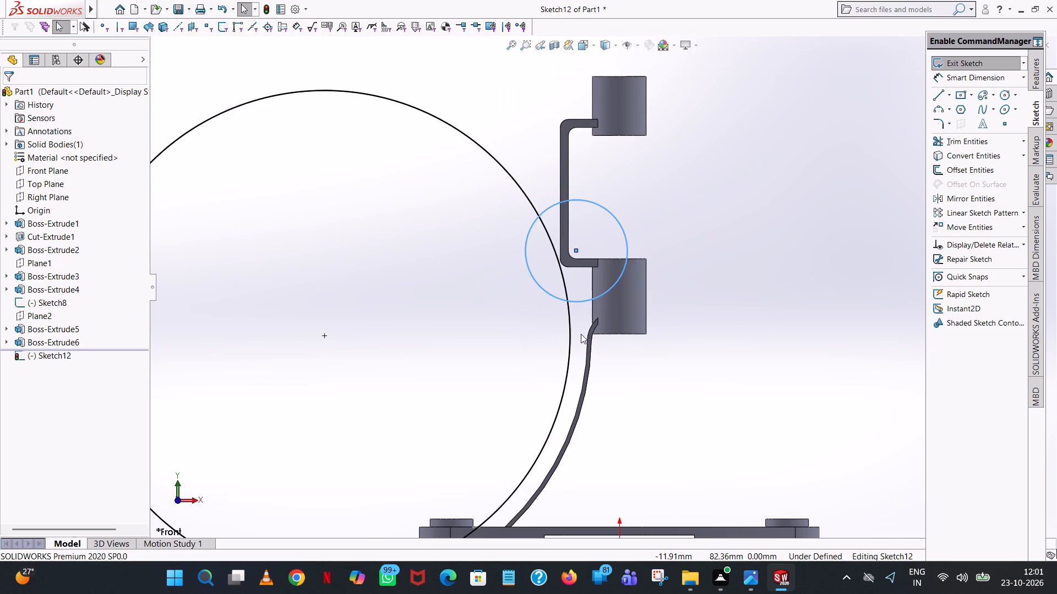
pyautogui.scroll(1, 581, 334)
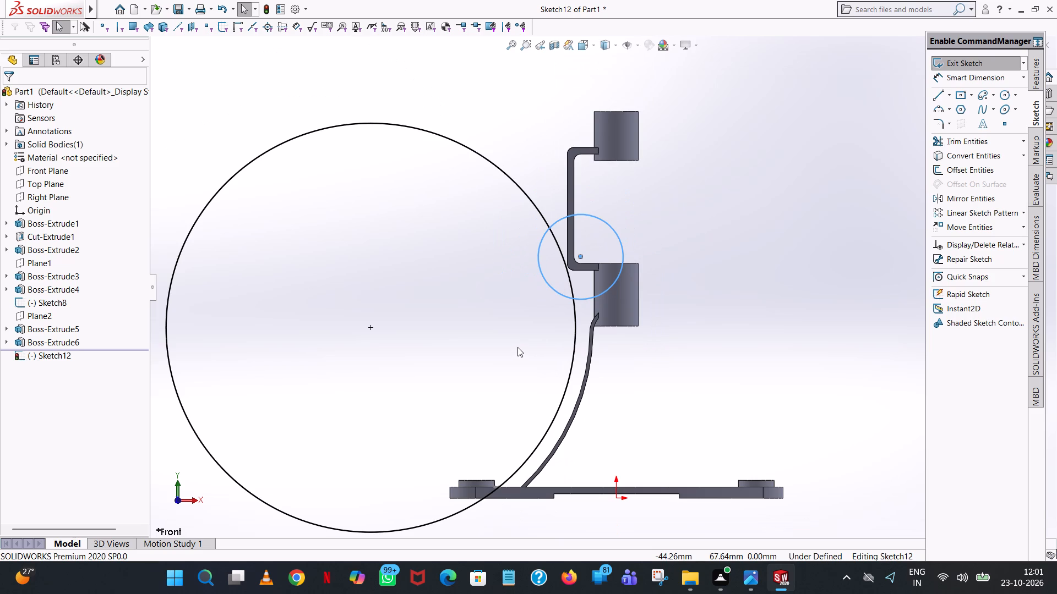
pyautogui.click(958, 79)
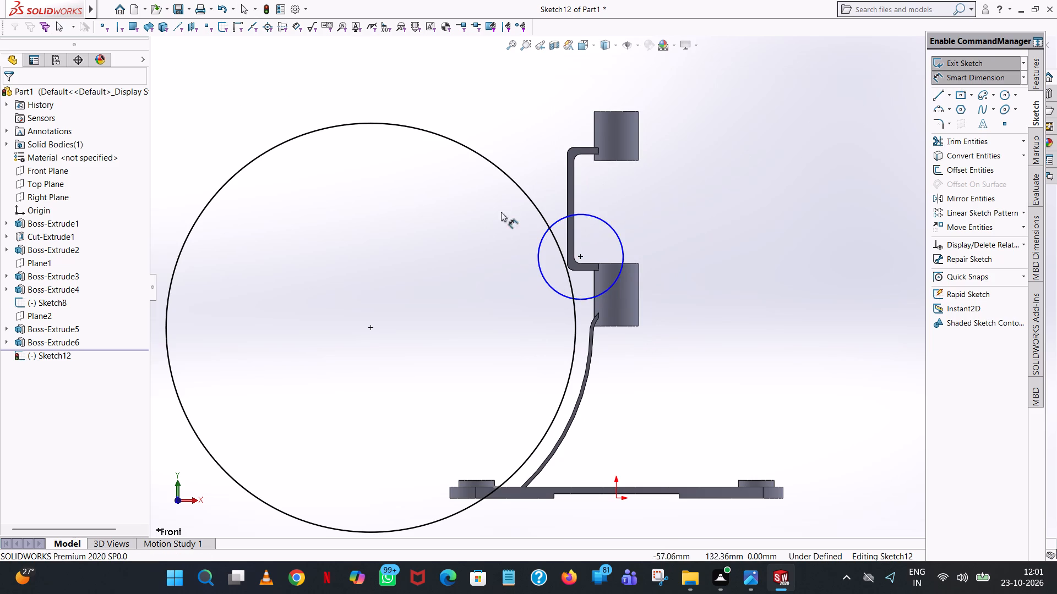
pyautogui.click(606, 220)
pyautogui.click(753, 123)
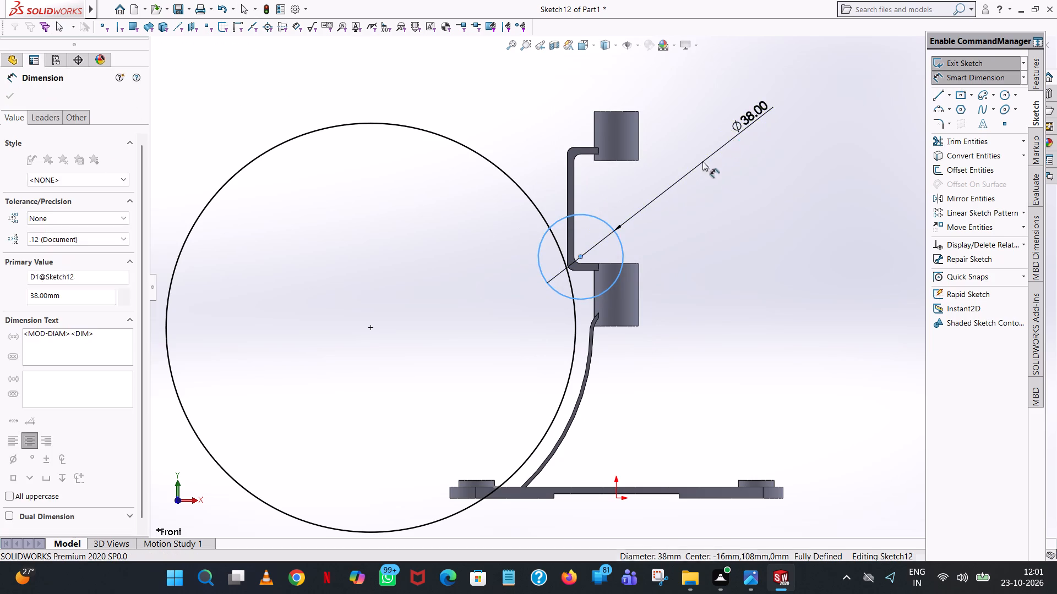
pyautogui.click(706, 104)
pyautogui.click(843, 238)
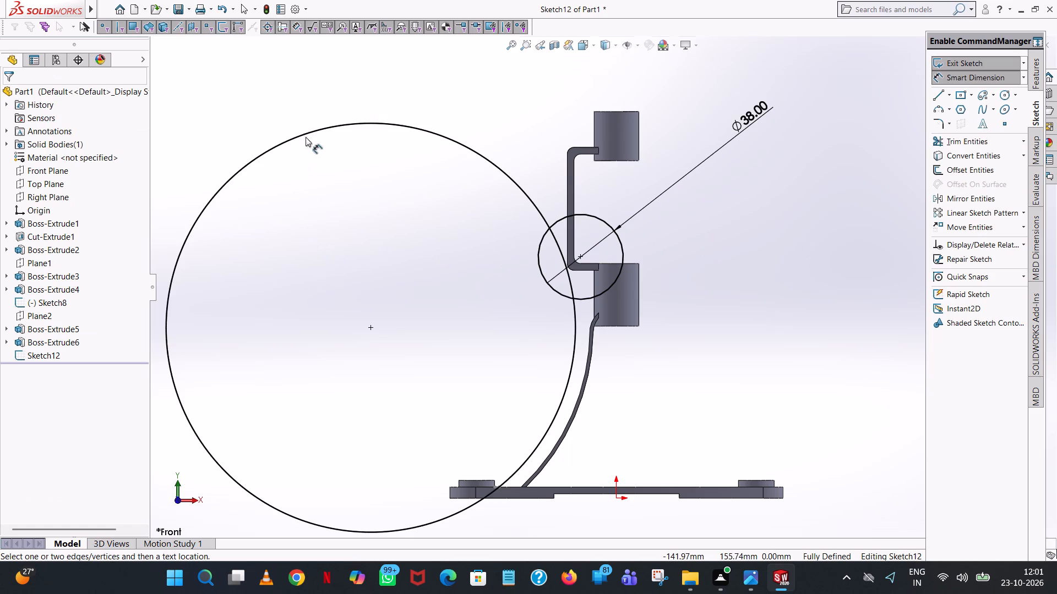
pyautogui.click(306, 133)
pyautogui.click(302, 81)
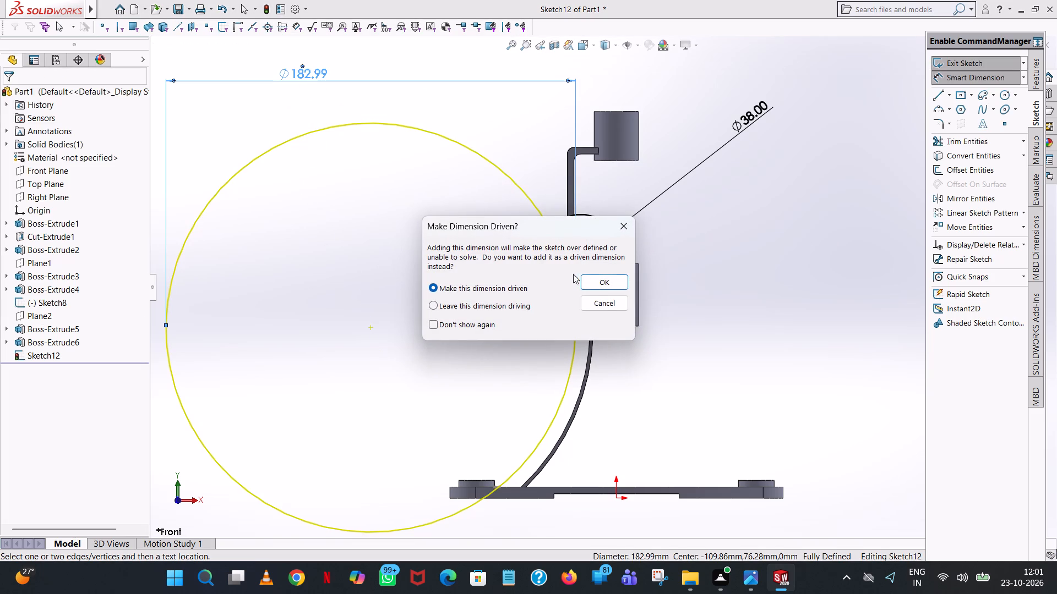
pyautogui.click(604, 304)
# Sketch a perimeter circle of 15 mm radius tangent to the 38 mm circle and the inside of the large circle.
pyautogui.scroll(-5, 595, 329)
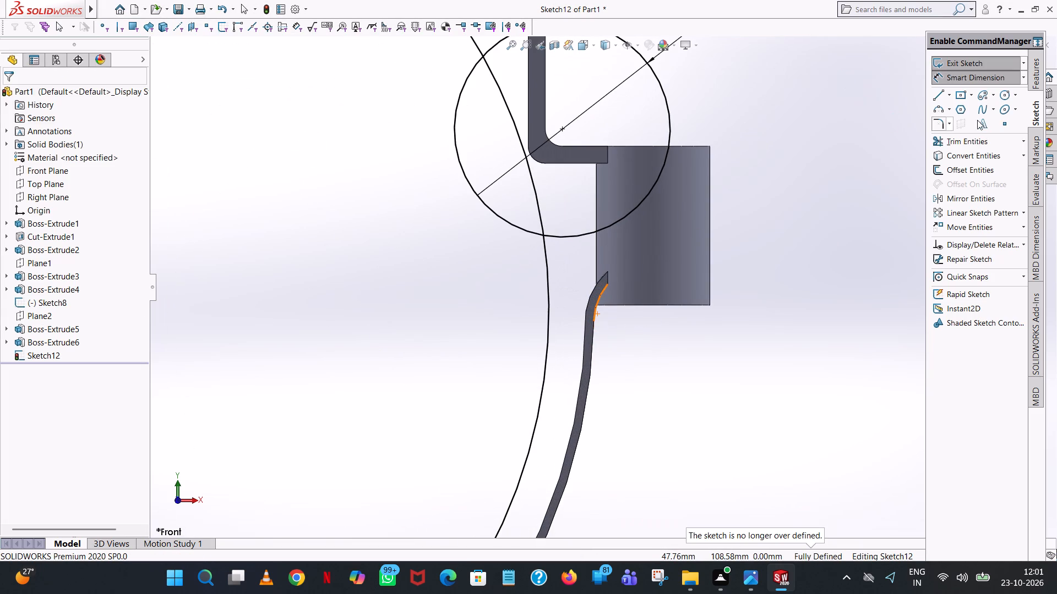
pyautogui.click(1018, 96)
pyautogui.click(1018, 110)
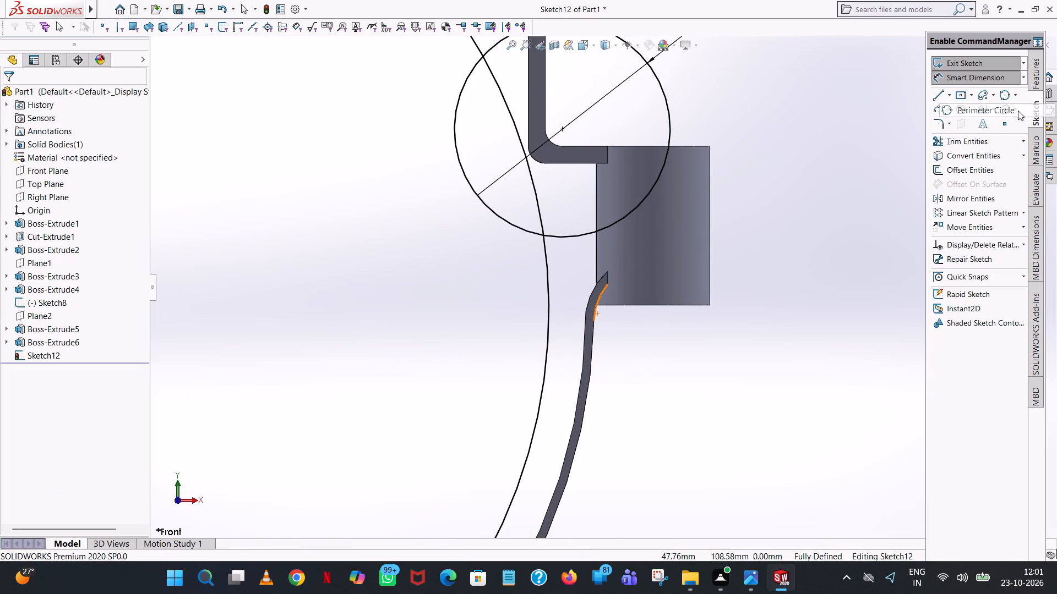
pyautogui.click(487, 209)
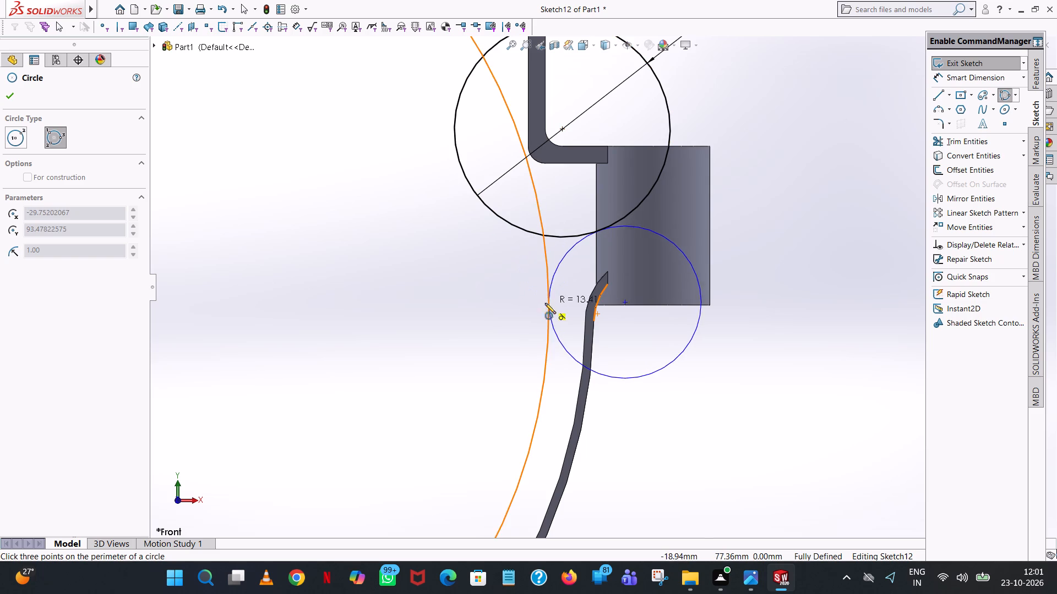
pyautogui.click(551, 309)
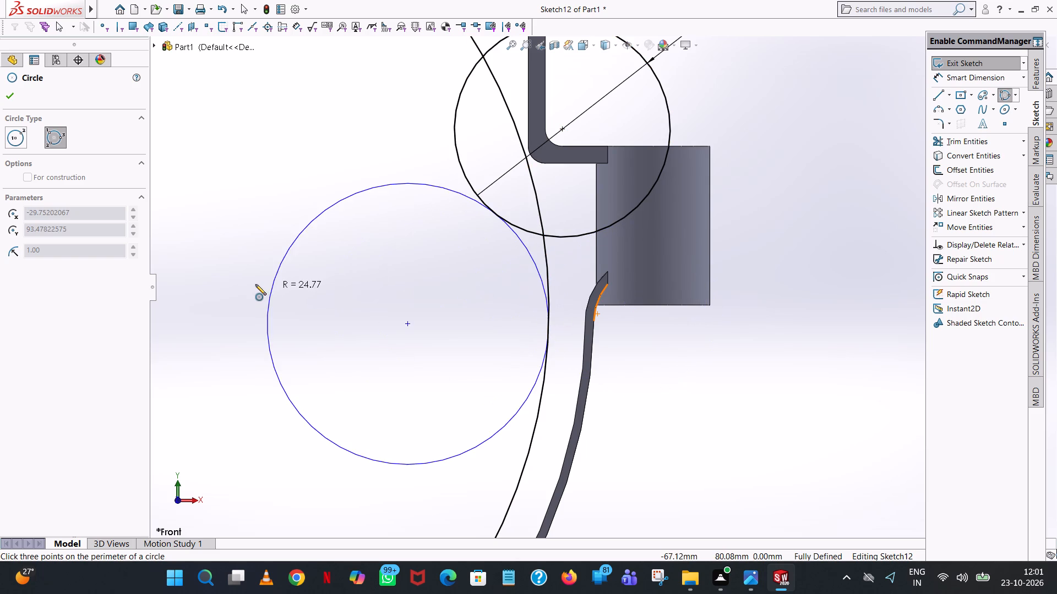
pyautogui.click(255, 284)
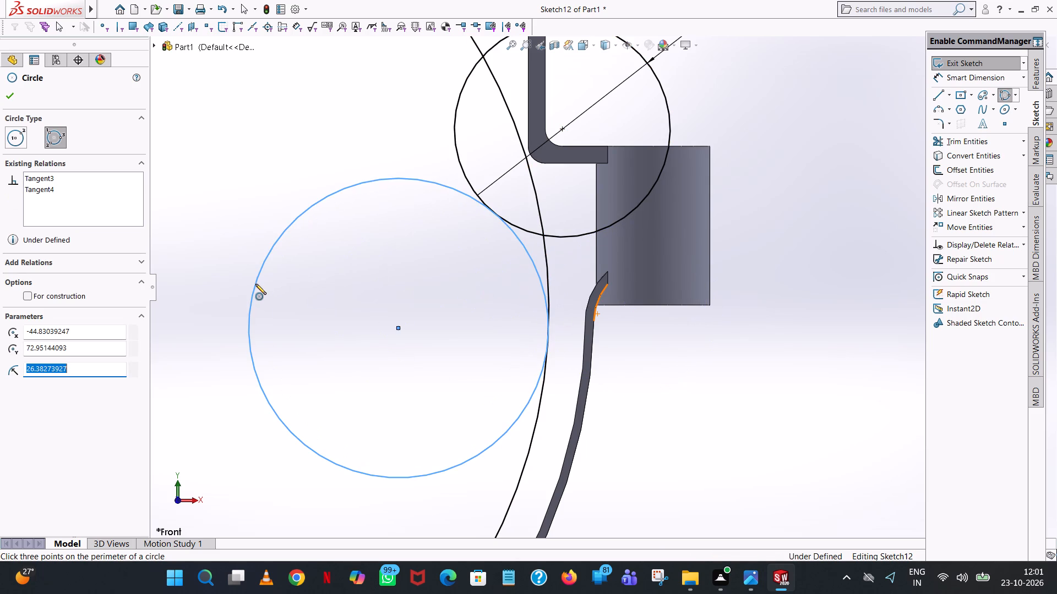
pyautogui.write('15')
pyautogui.press('Return')
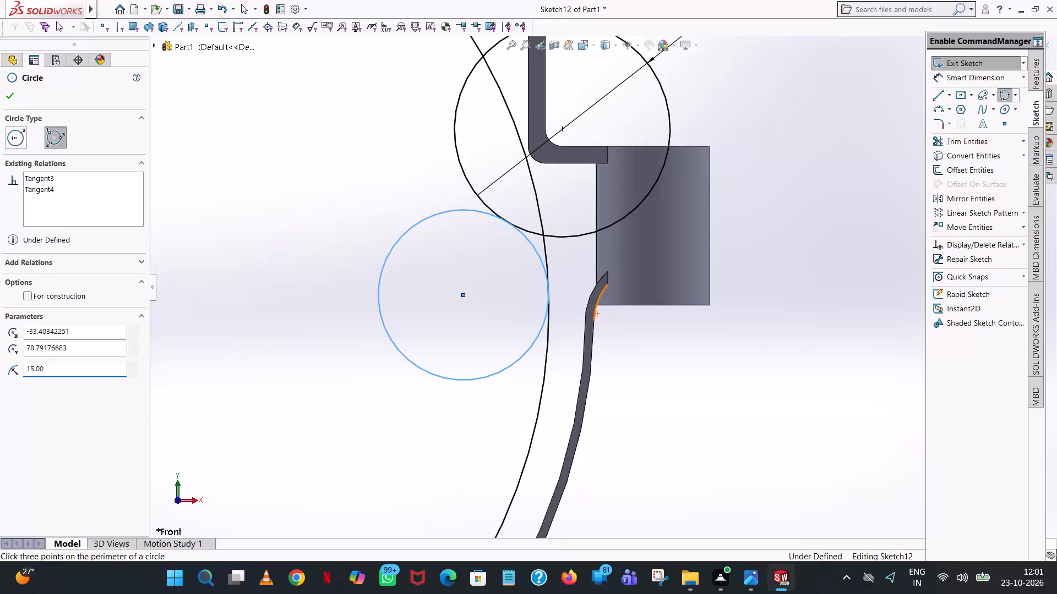
pyautogui.click(18, 87)
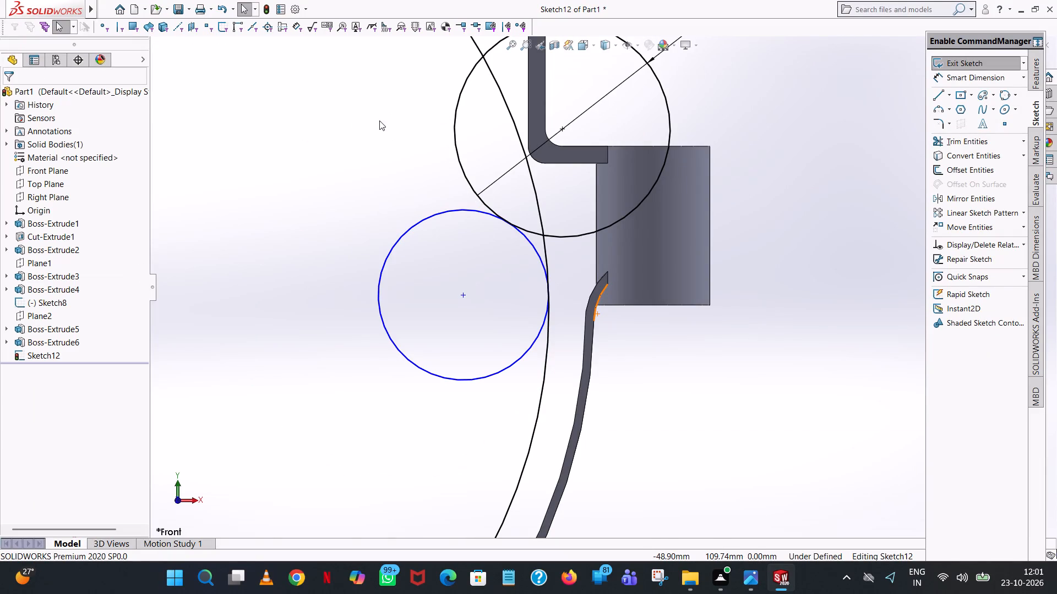
# Draw a 62 mm vertical line upward from the leftmost point of the 38 mm circle, tangent to it.
pyautogui.scroll(4, 408, 152)
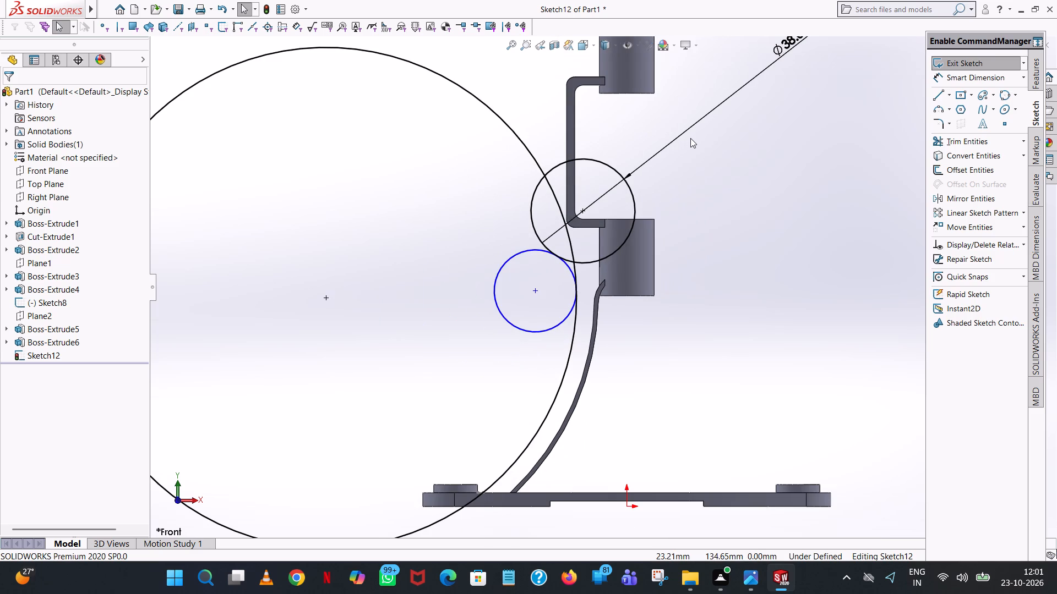
pyautogui.scroll(-1, 674, 138)
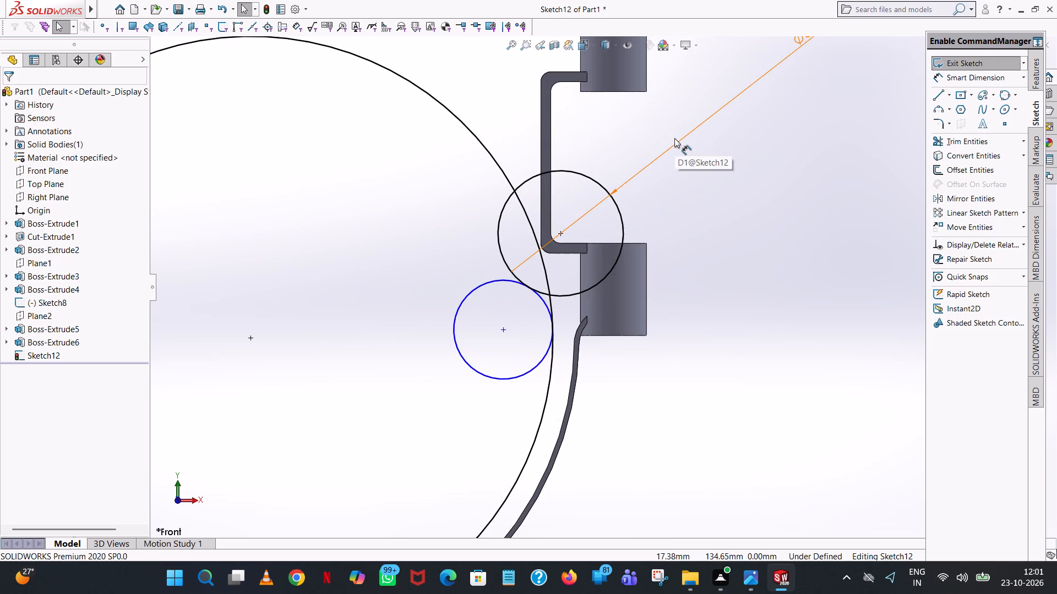
pyautogui.click(934, 91)
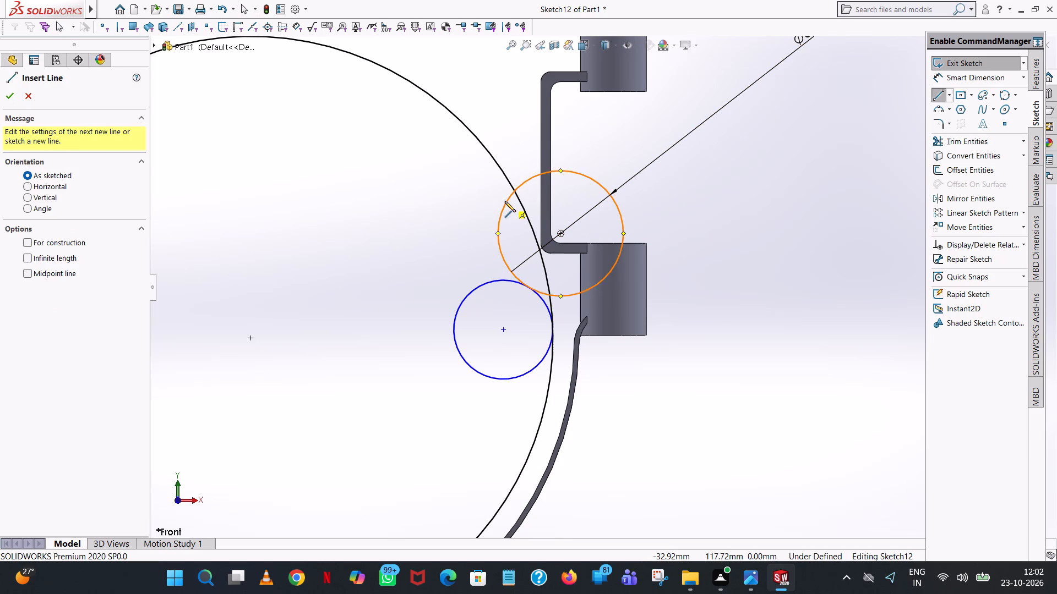
pyautogui.click(497, 234)
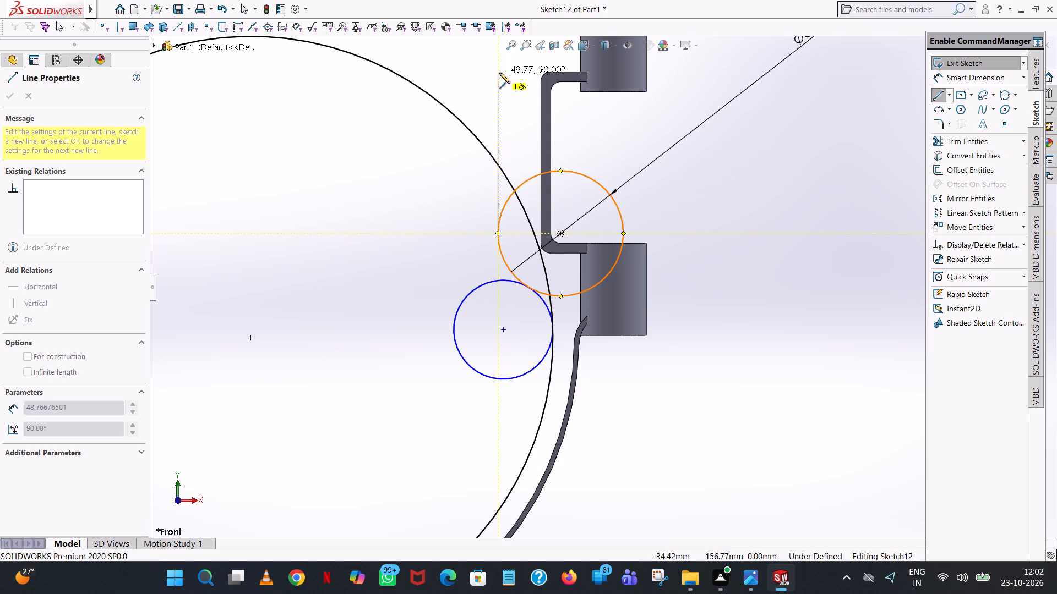
pyautogui.scroll(1, 499, 73)
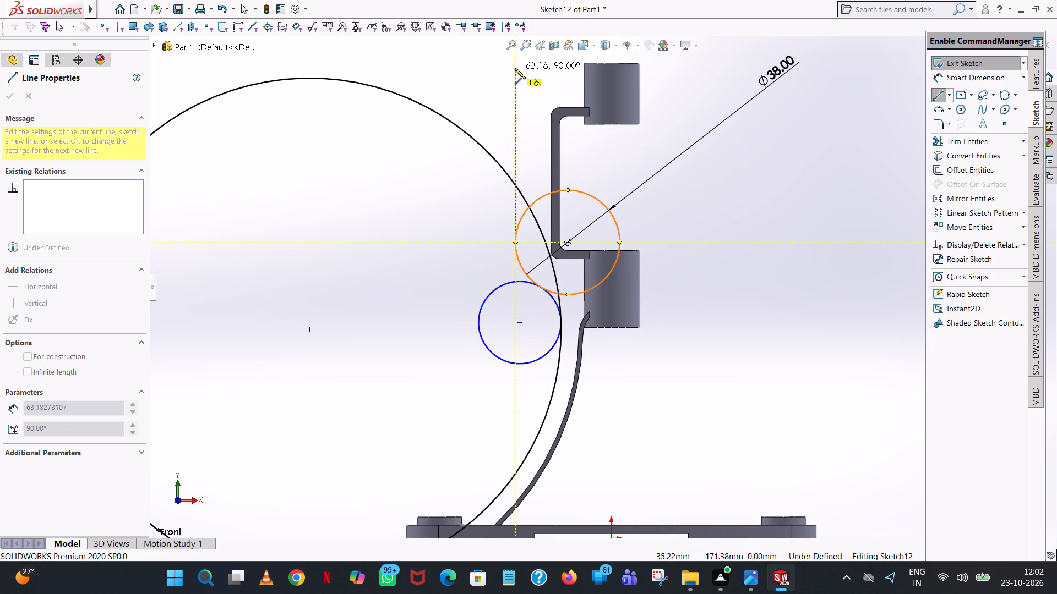
pyautogui.scroll(-2, 515, 68)
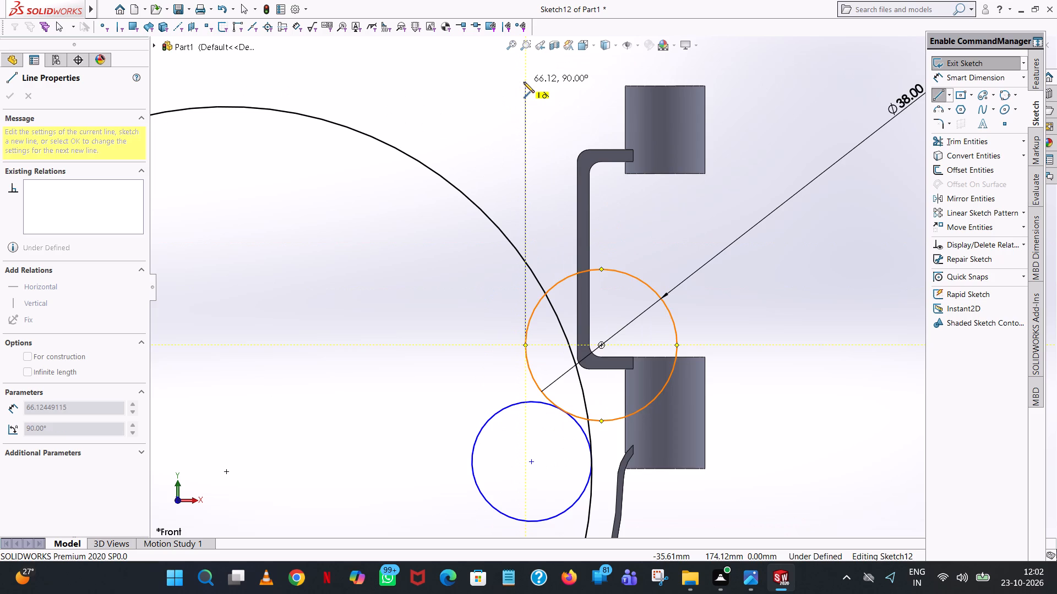
pyautogui.scroll(-4, 524, 82)
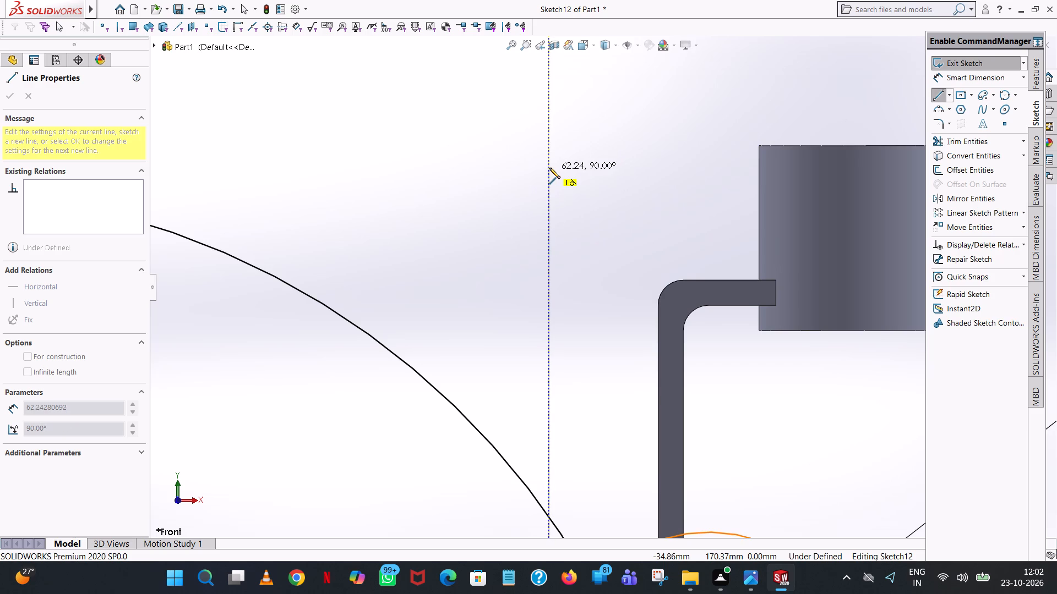
pyautogui.click(549, 169)
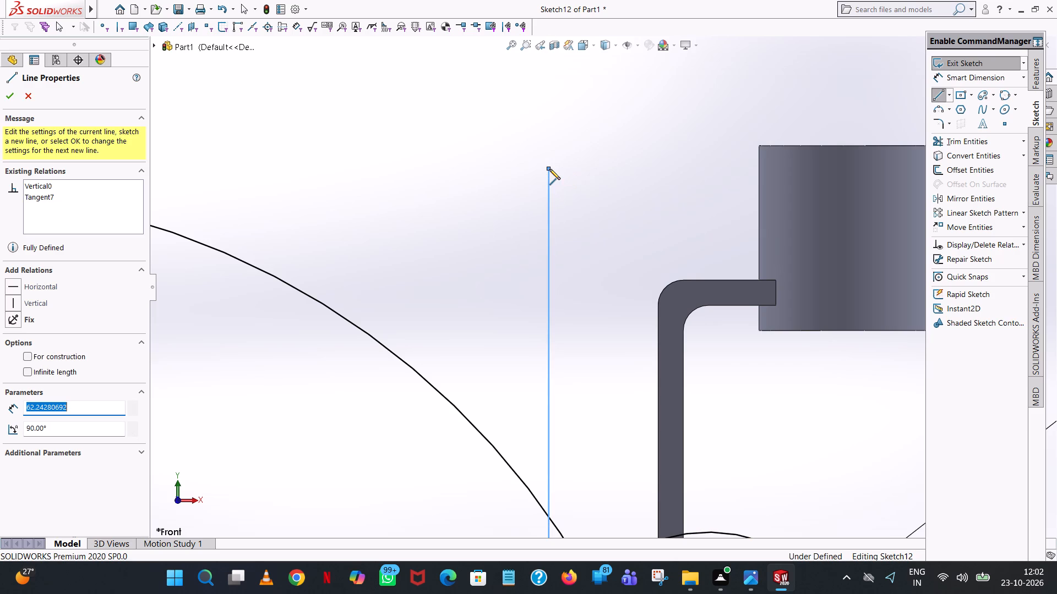
pyautogui.write('62')
pyautogui.press('Return')
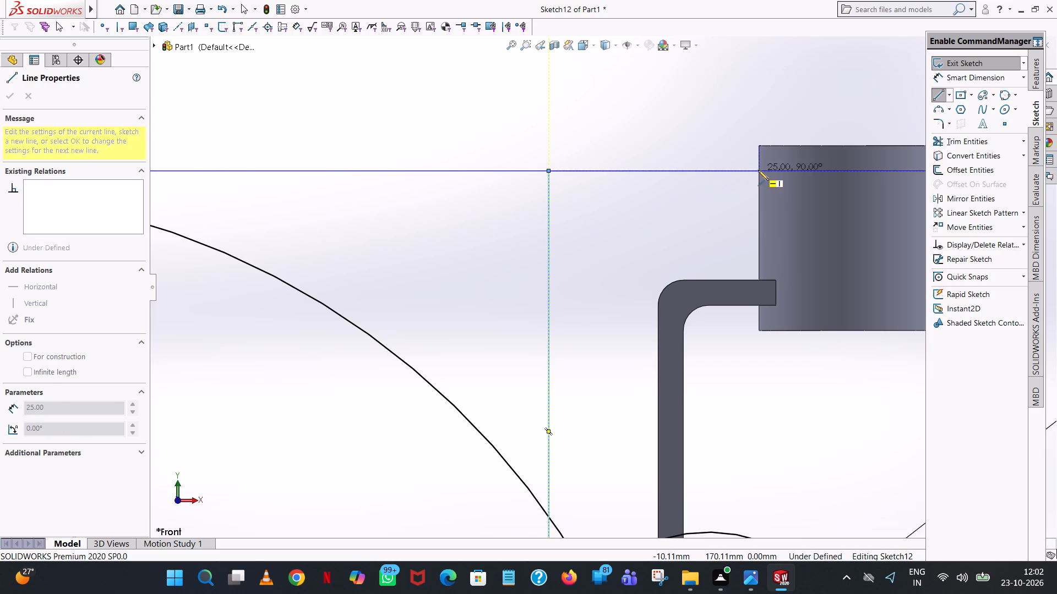
# Draw a horizontal line about 30.4 mm long from the vertical line's top end into the upper cylinder.
pyautogui.click(804, 170)
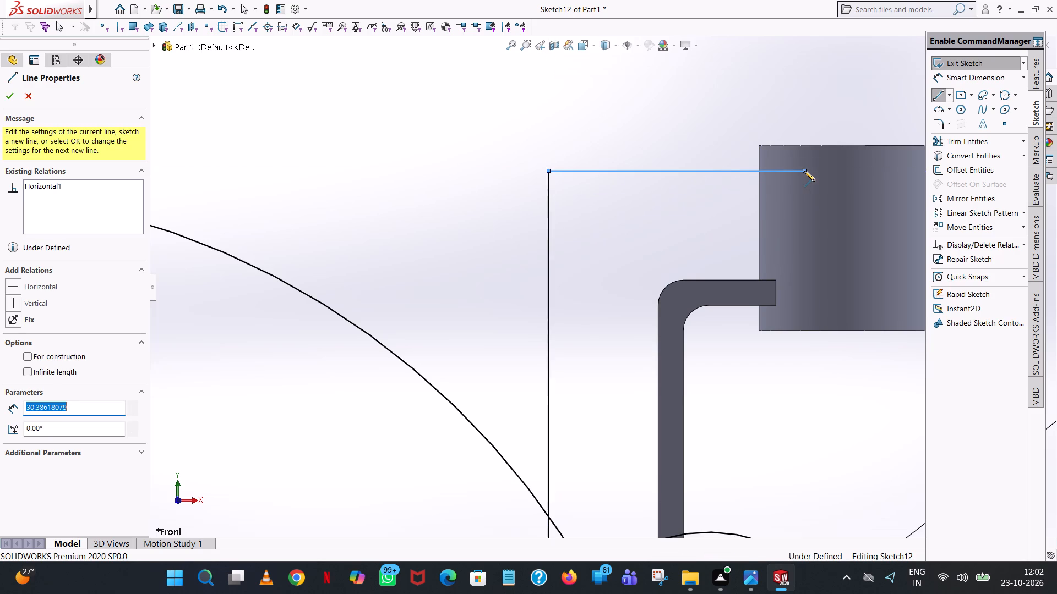
pyautogui.rightClick(804, 170)
pyautogui.click(825, 176)
# Trim away the upper and right portions of the 38 mm circle, keeping its lower-left arc below the vertical line.
pyautogui.scroll(5, 790, 220)
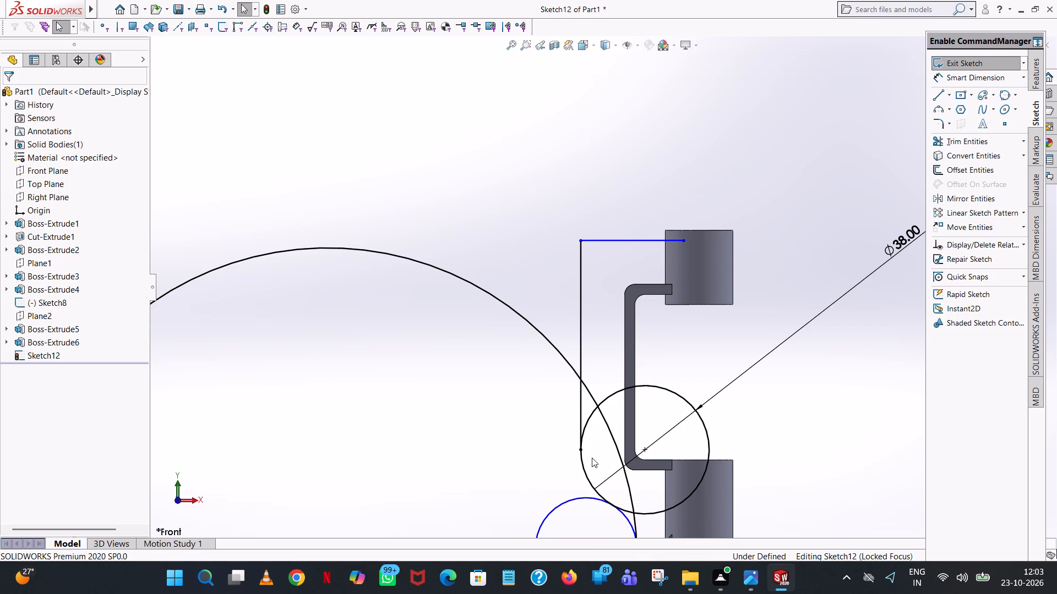
pyautogui.click(967, 141)
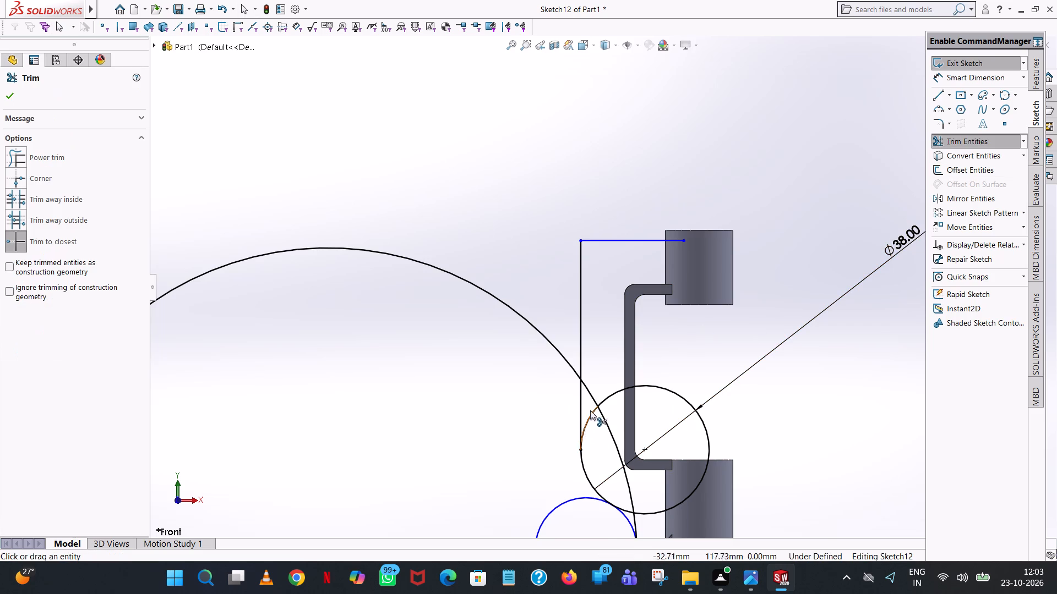
pyautogui.click(608, 395)
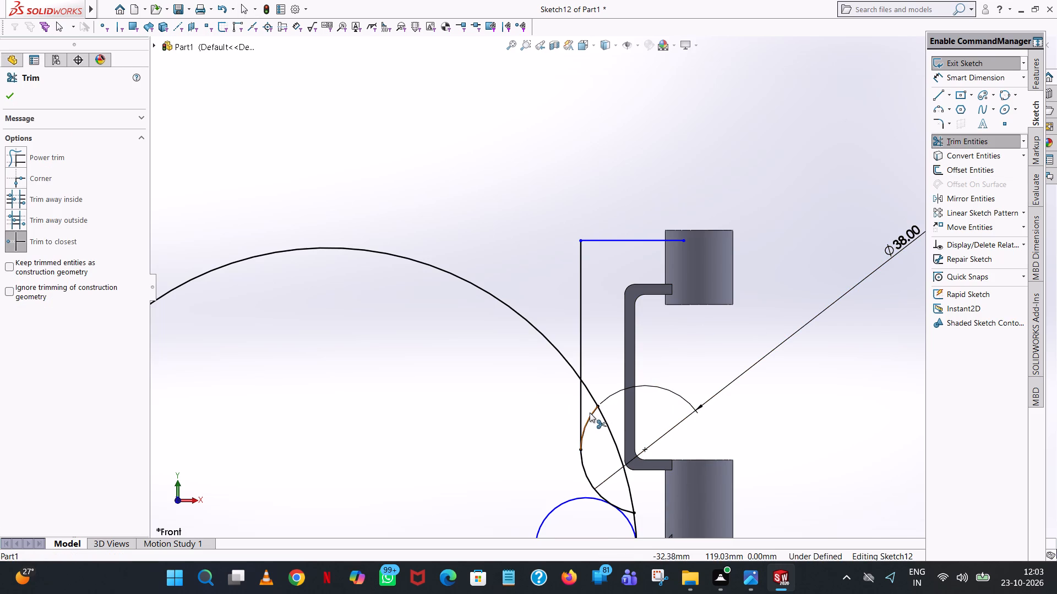
pyautogui.click(590, 413)
pyautogui.click(689, 492)
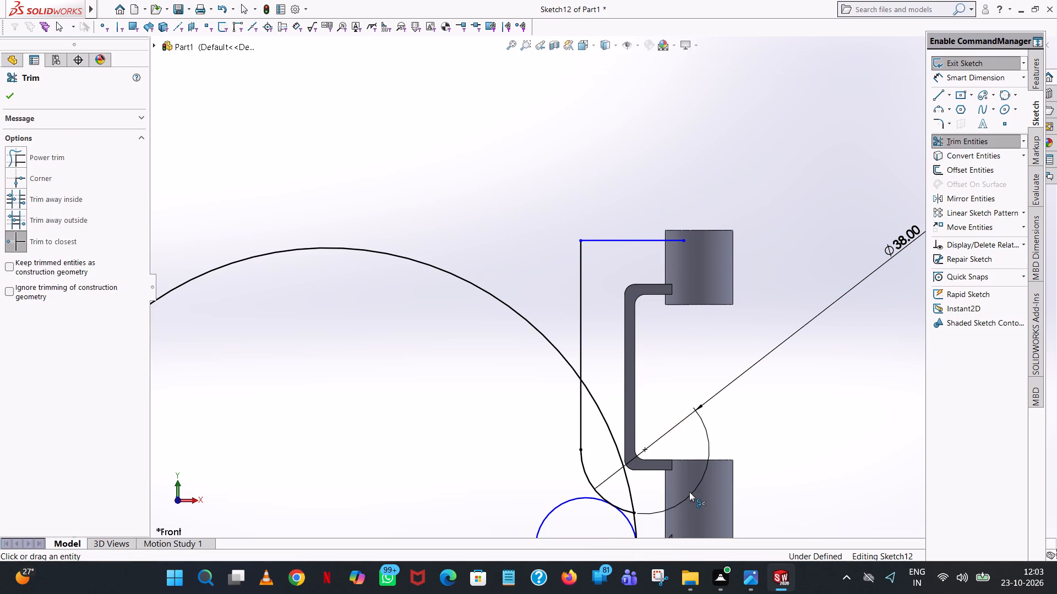
# Trim the 15 mm radius circle and the overlapping segments of the large and 38 mm circles into a continuous S-shaped curve.
pyautogui.scroll(5, 608, 524)
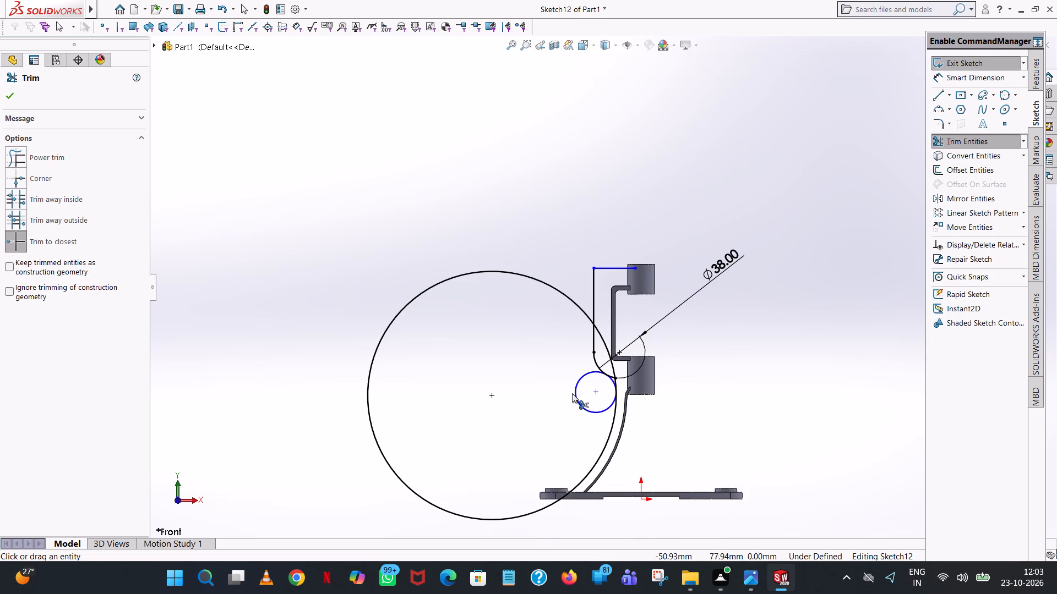
pyautogui.click(577, 404)
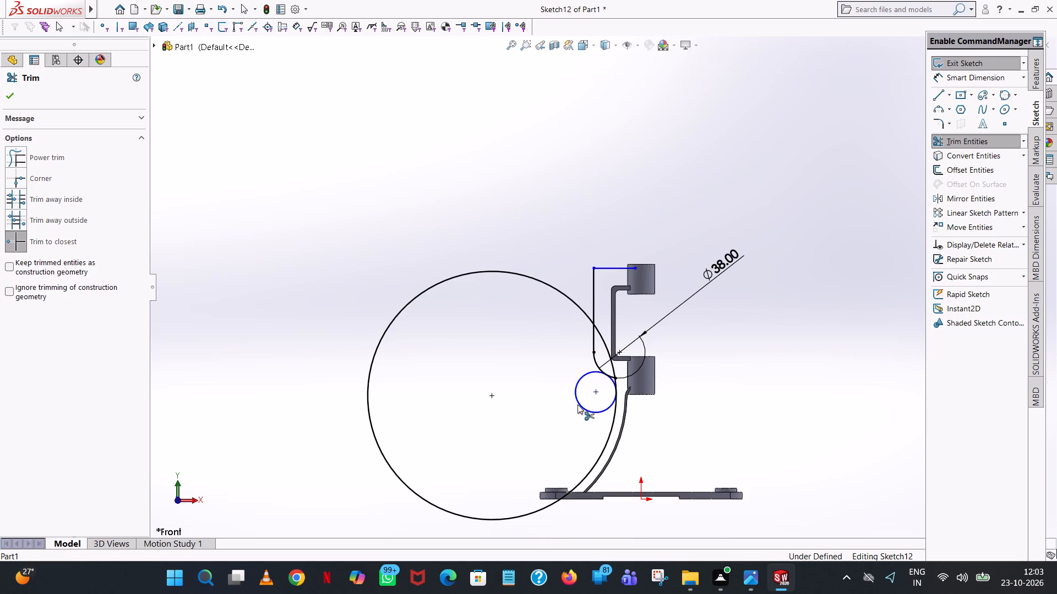
pyautogui.scroll(-6, 596, 398)
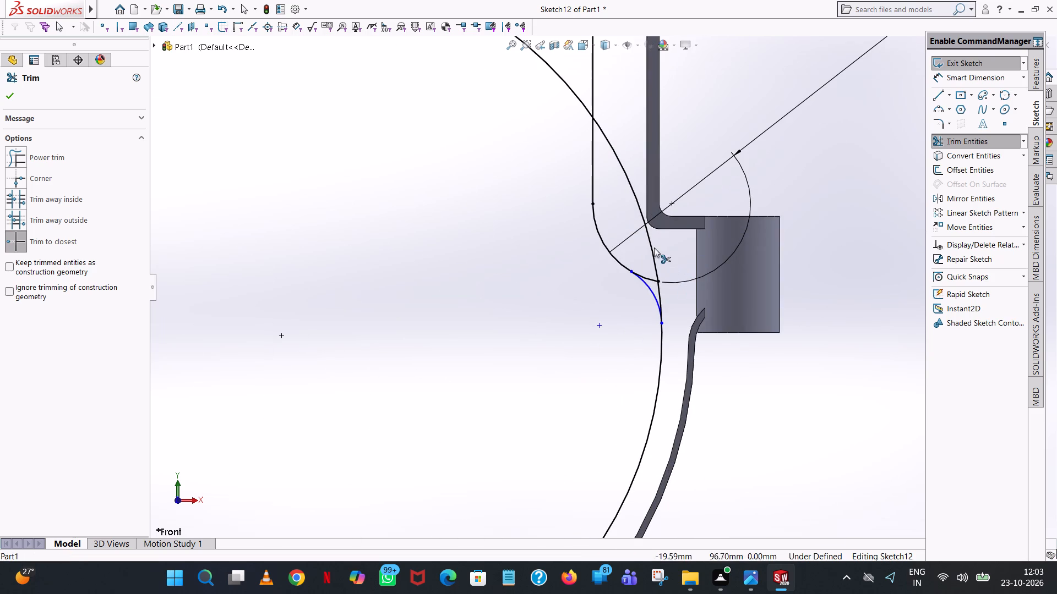
pyautogui.click(626, 171)
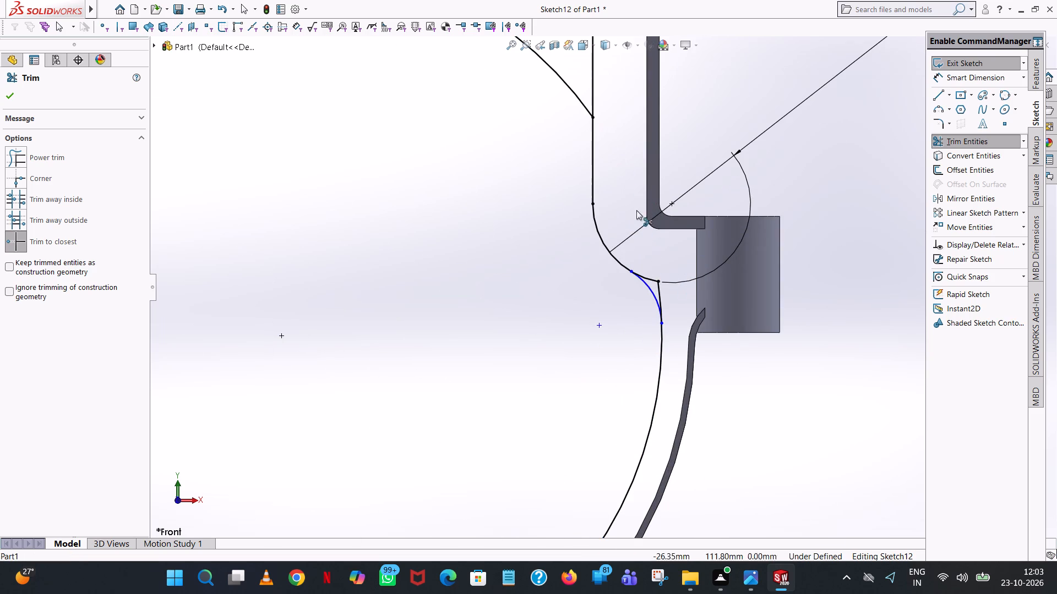
pyautogui.click(660, 292)
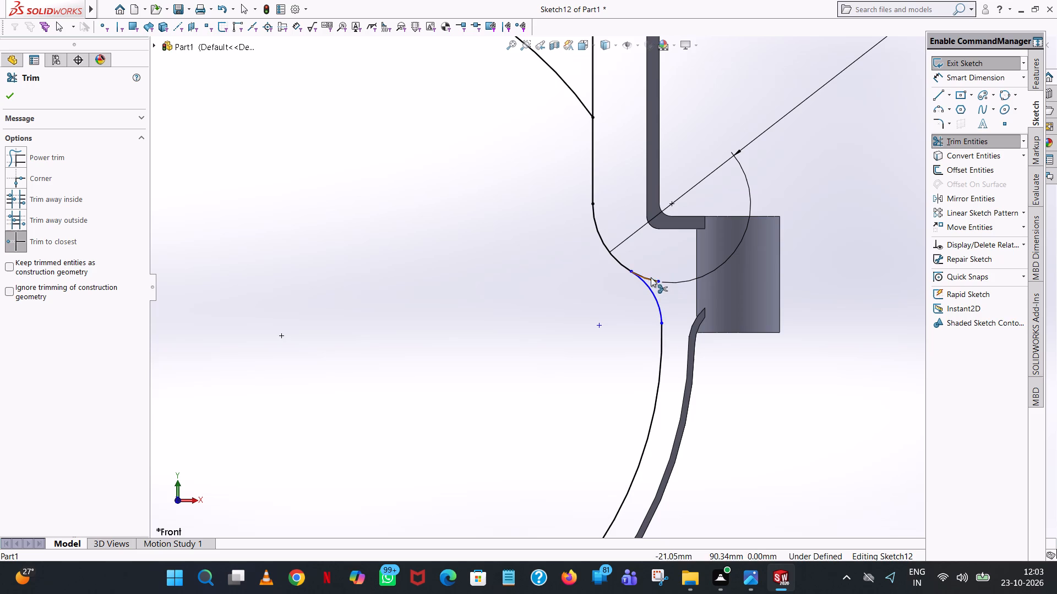
pyautogui.click(651, 277)
pyautogui.click(622, 140)
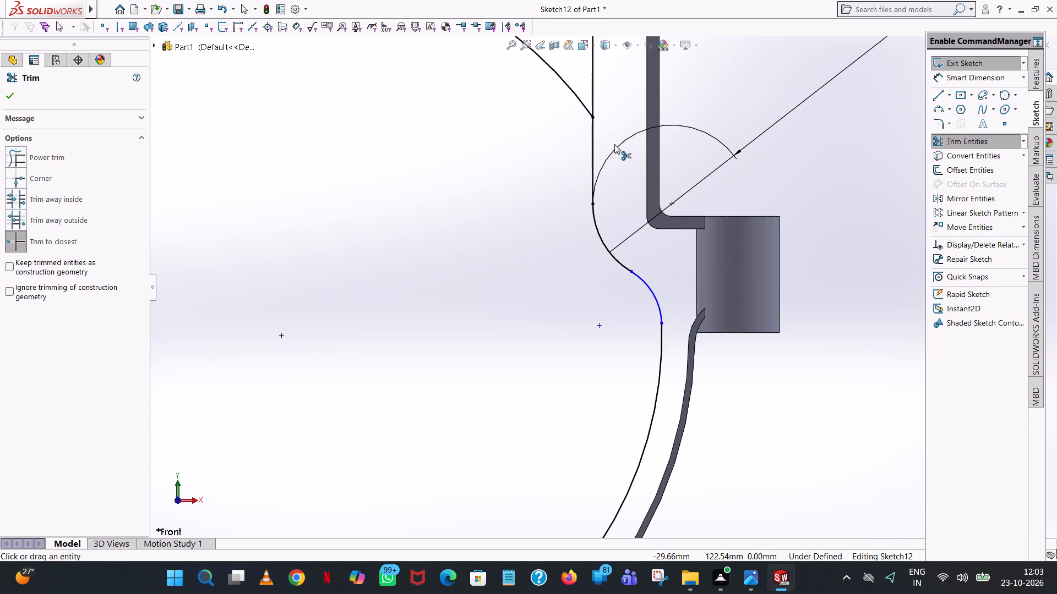
# Draw a short horizontal line on the base's top face from the left boss's bottom corner to the large circle.
pyautogui.scroll(4, 614, 144)
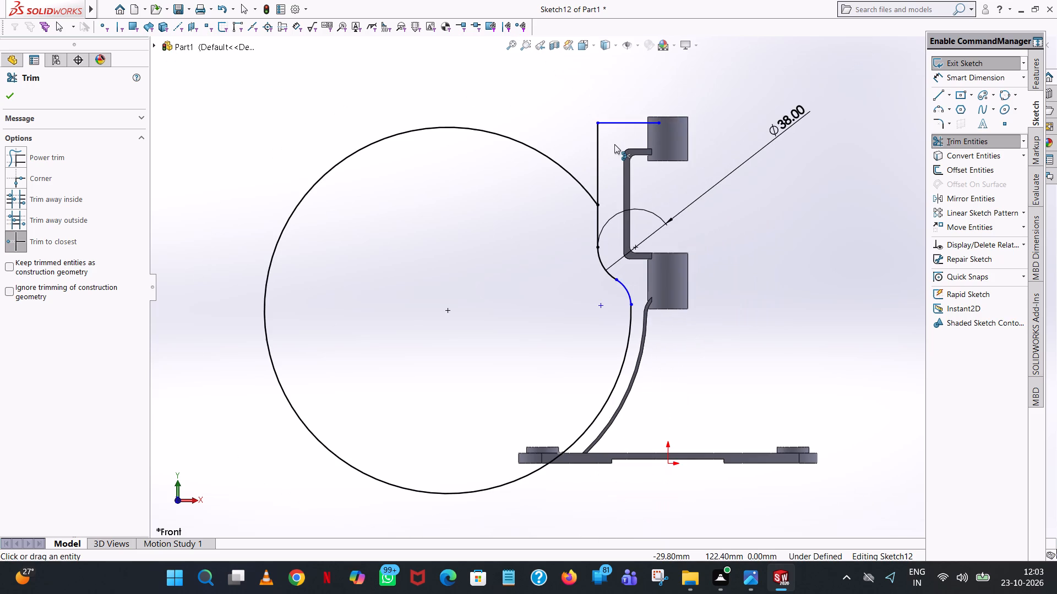
pyautogui.scroll(-5, 569, 421)
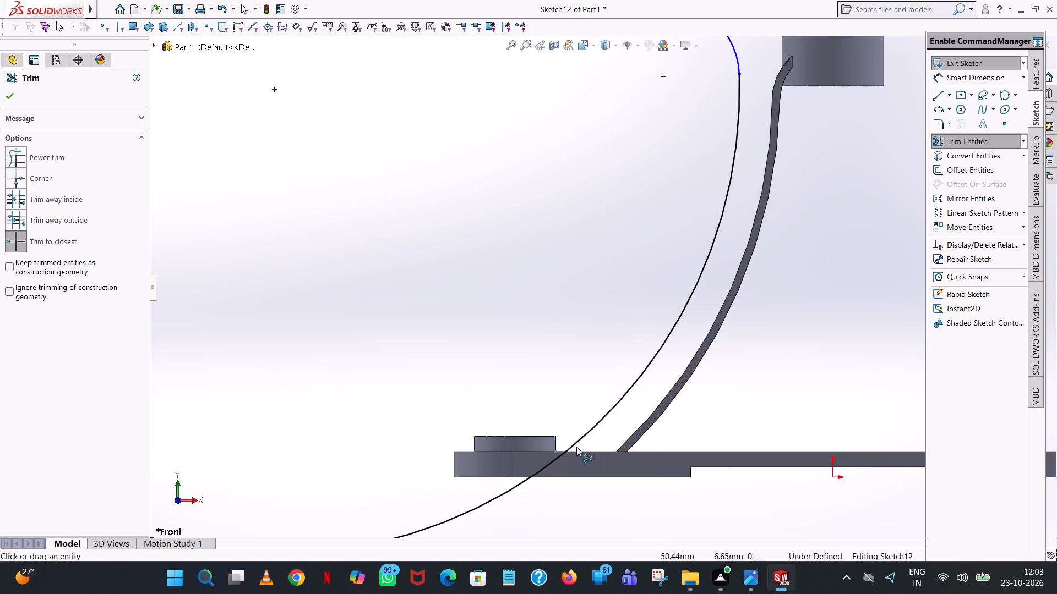
pyautogui.scroll(-7, 577, 447)
pyautogui.click(941, 89)
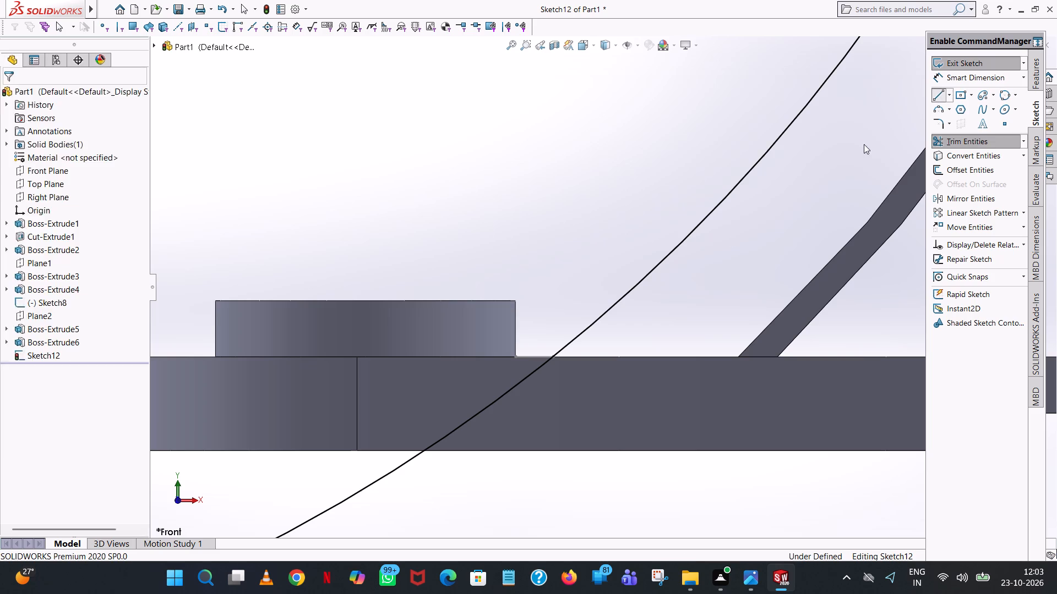
pyautogui.click(516, 358)
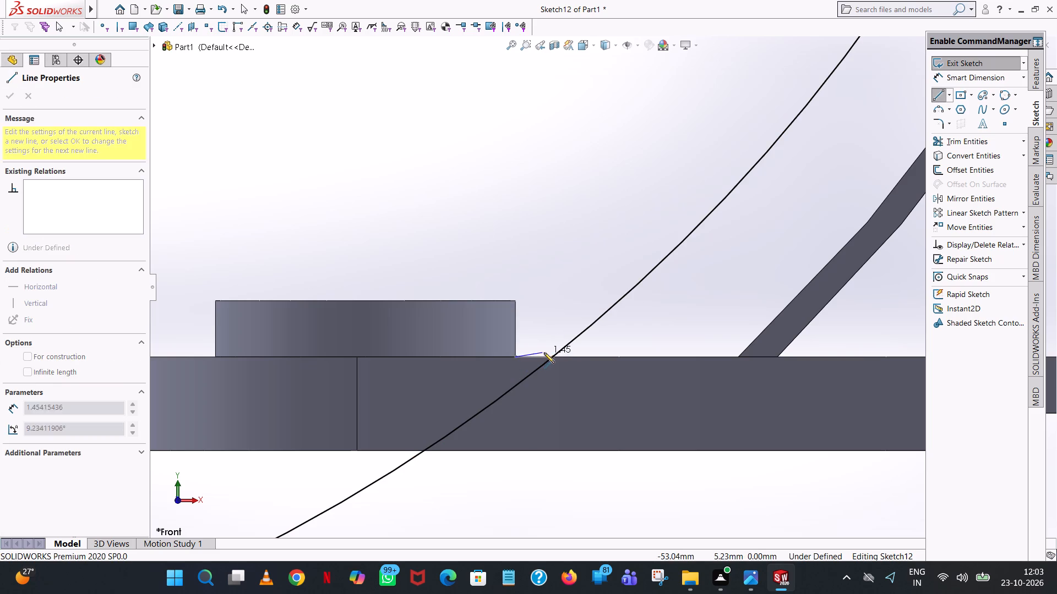
pyautogui.click(551, 356)
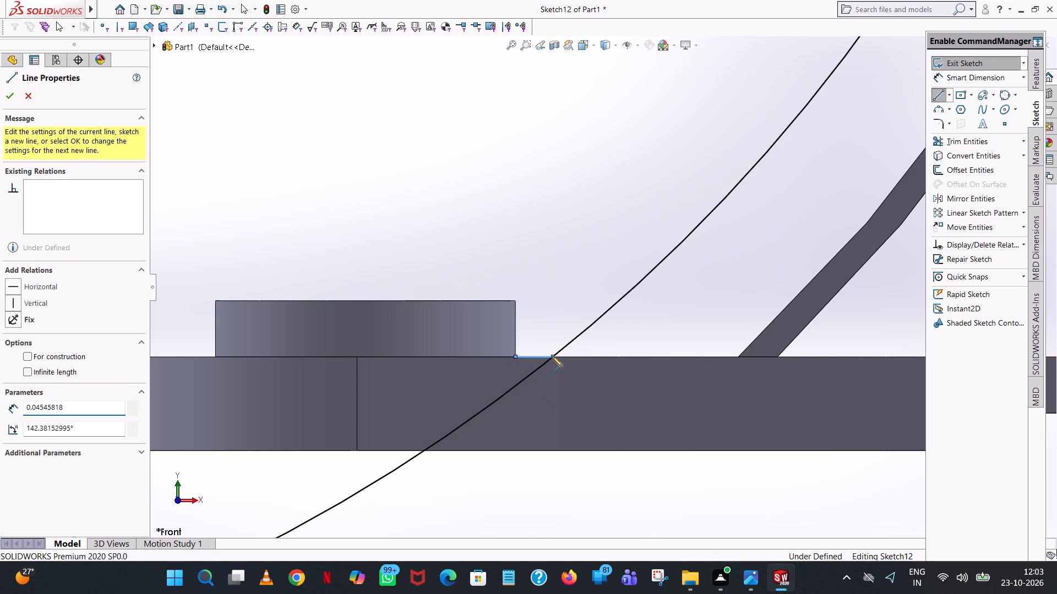
pyautogui.rightClick(552, 356)
pyautogui.click(613, 369)
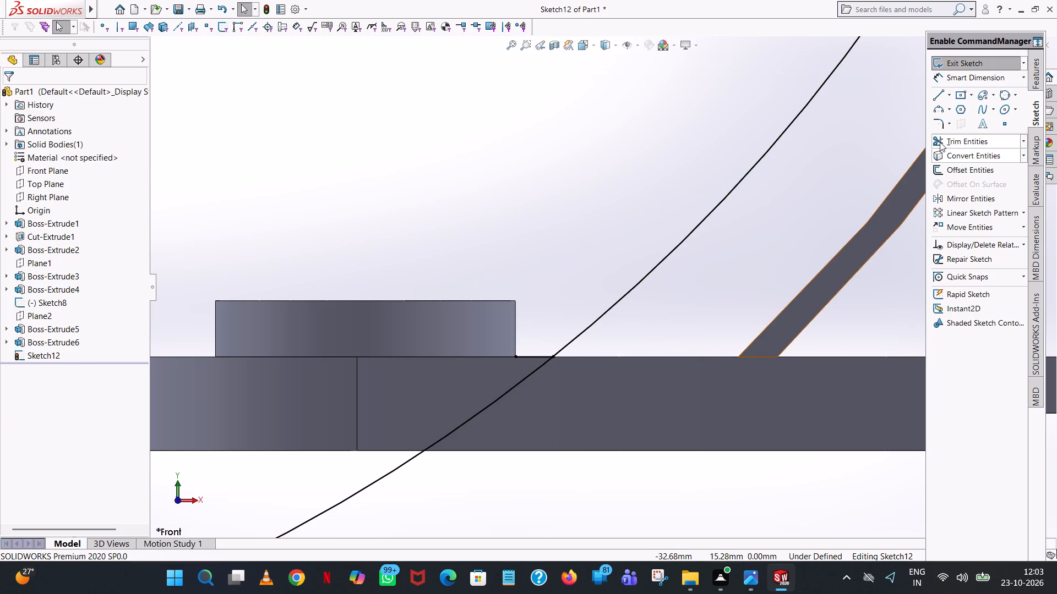
# Trim away the rest of the large circle beyond the base's top face, keeping the arc rising from the base.
pyautogui.click(940, 142)
pyautogui.click(481, 411)
pyautogui.scroll(6, 481, 411)
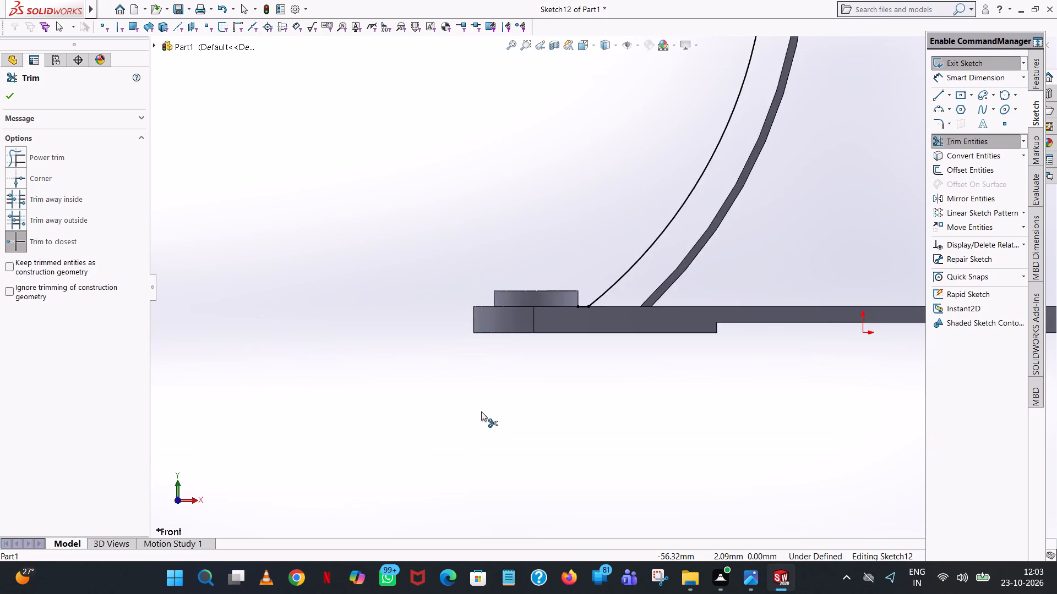
pyautogui.scroll(6, 481, 411)
pyautogui.scroll(-3, 663, 94)
pyautogui.scroll(4, 663, 94)
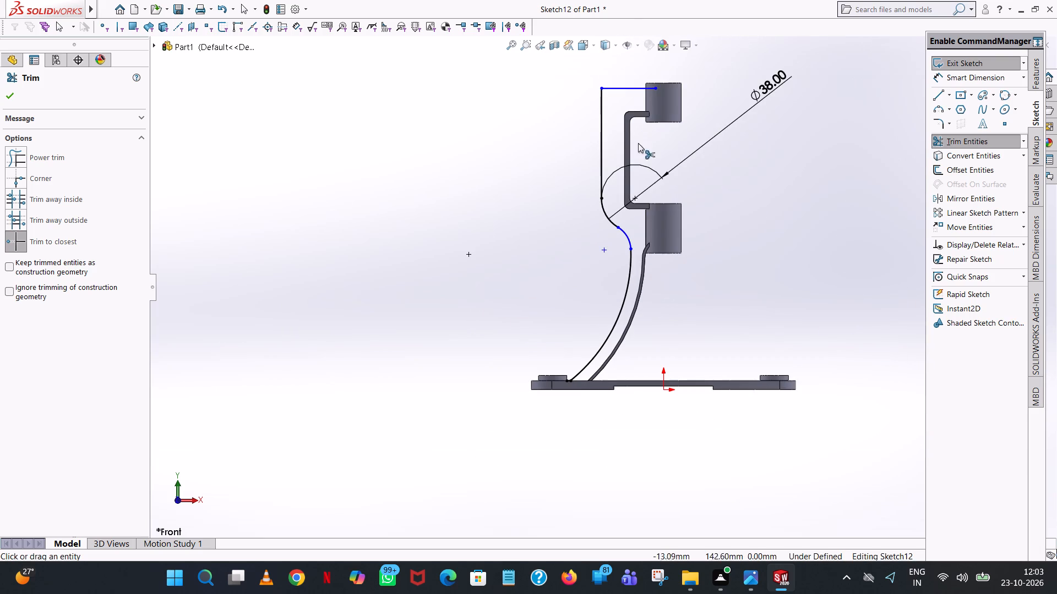
pyautogui.click(624, 168)
# Draw a horizontal line about 9.9 mm long on the base's top face from the large arc's lower end to the curved rib's foot.
pyautogui.scroll(-4, 647, 310)
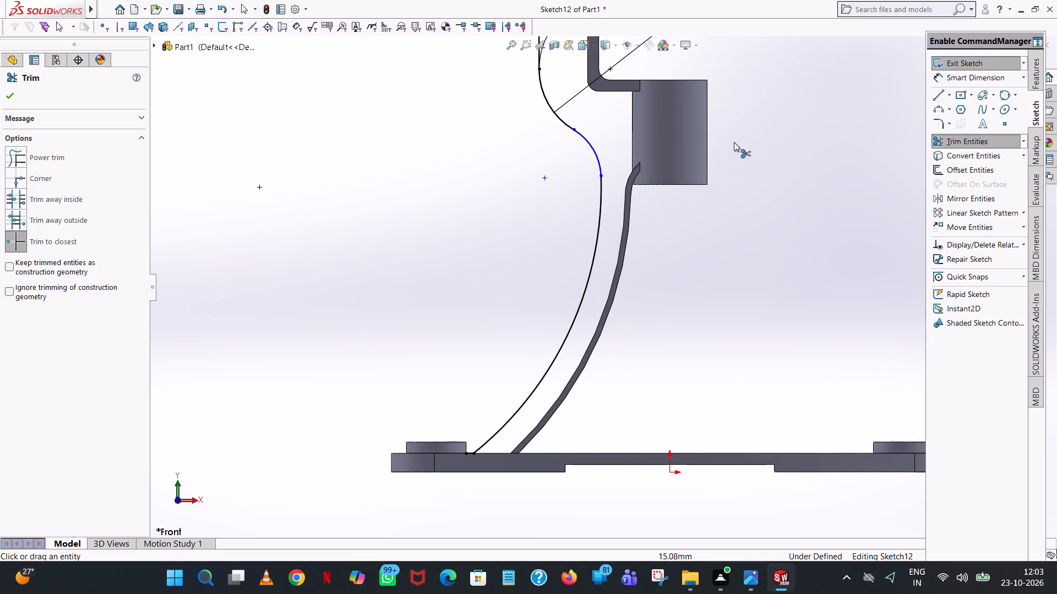
pyautogui.click(934, 95)
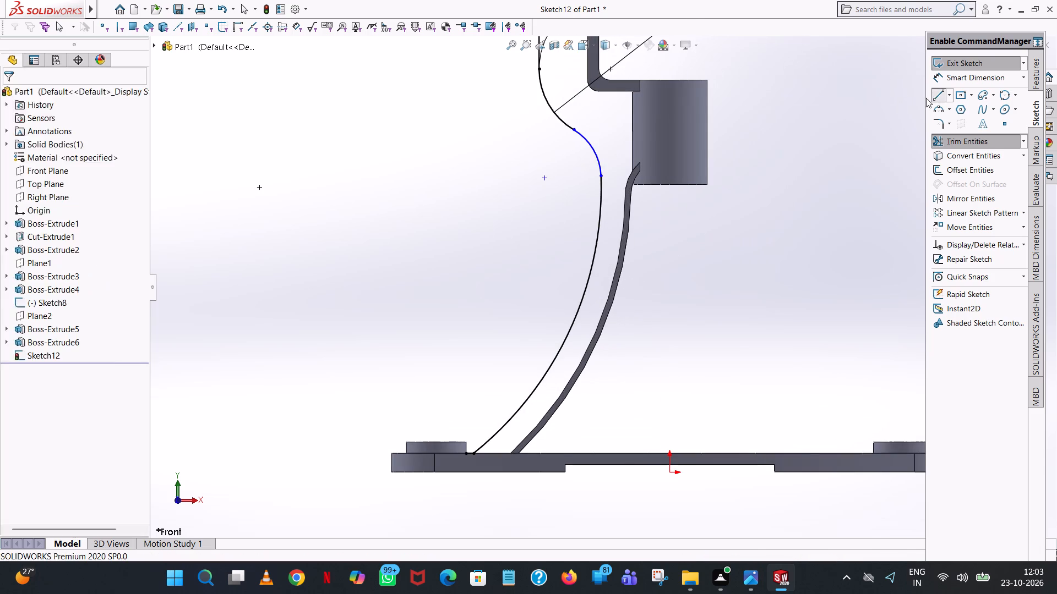
pyautogui.click(475, 454)
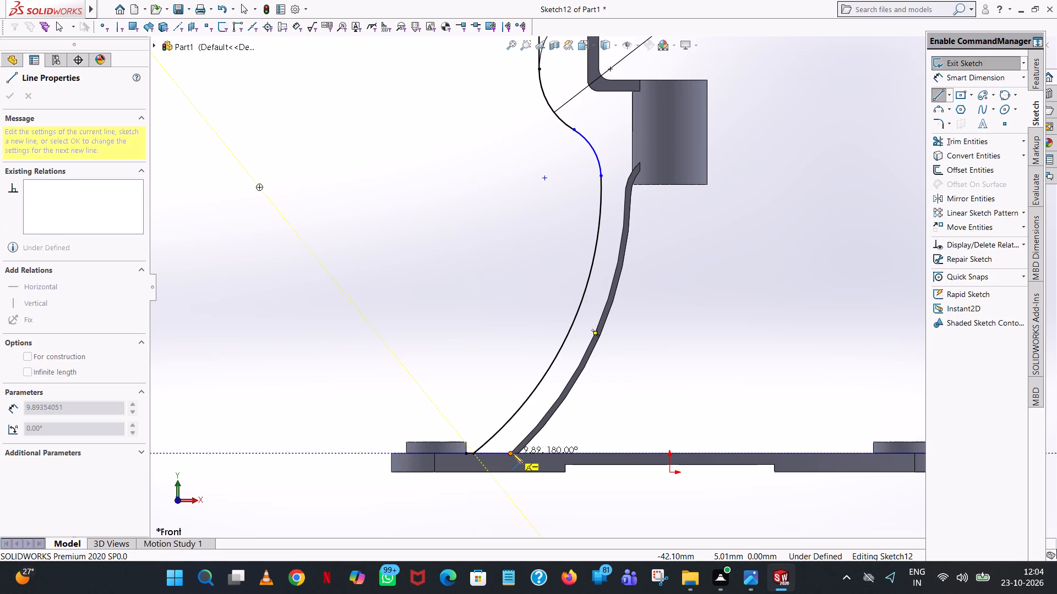
pyautogui.click(511, 452)
pyautogui.rightClick(509, 451)
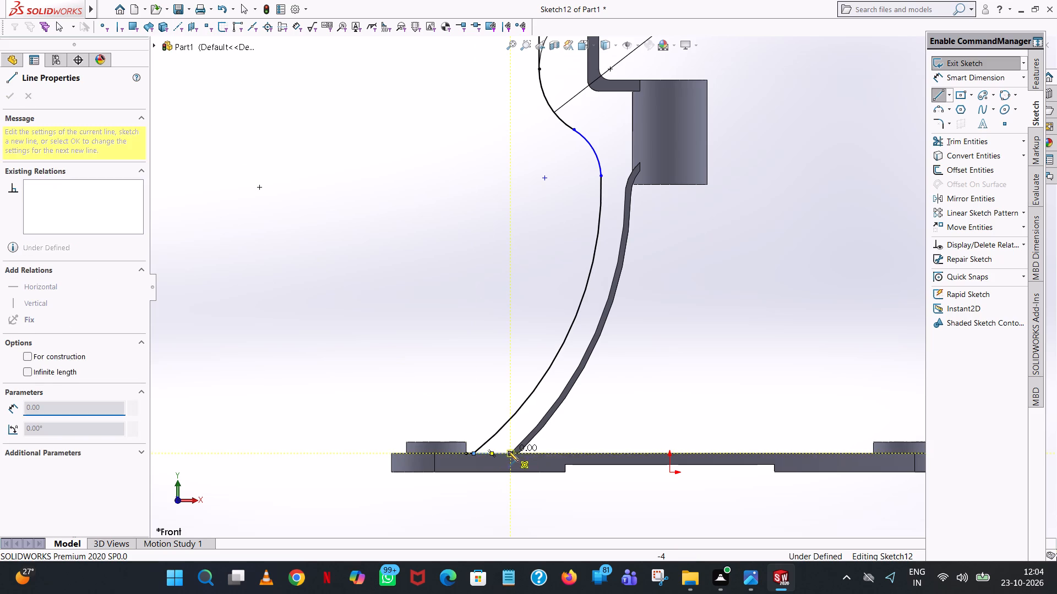
pyautogui.click(542, 456)
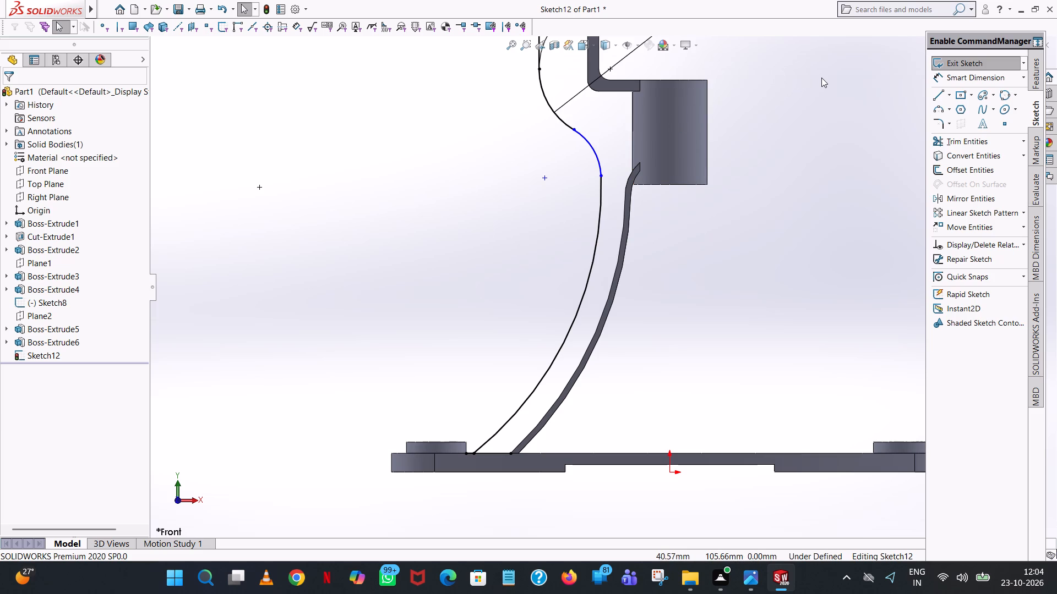
# Draw a three-point arc of 98 mm radius along the curved rib's outer edge, from its foot up to the start of its upper bend.
pyautogui.click(938, 106)
pyautogui.scroll(-4, 479, 454)
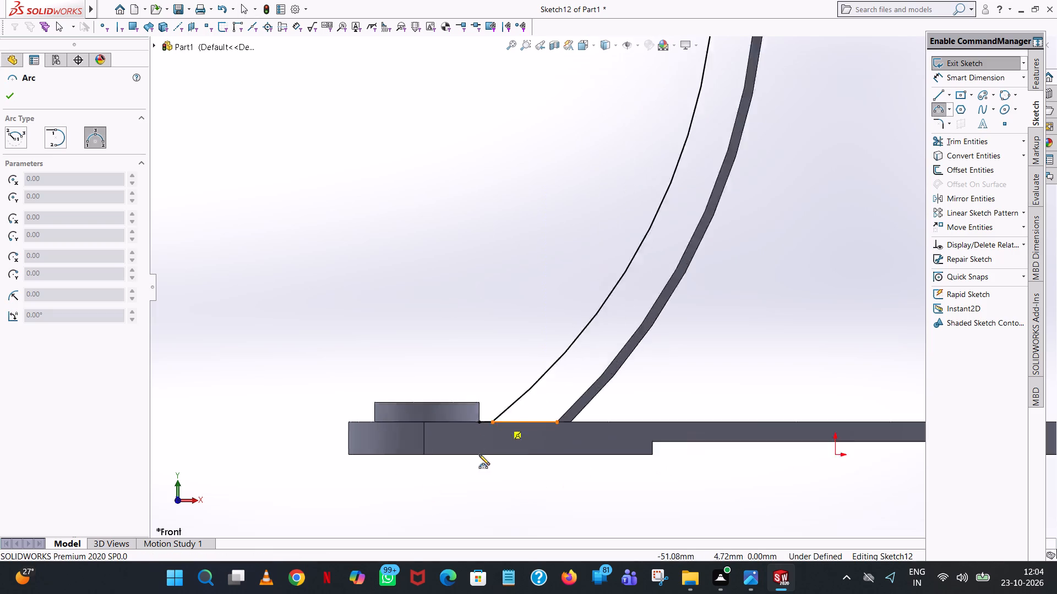
pyautogui.scroll(-4, 479, 454)
pyautogui.click(724, 310)
pyautogui.scroll(2, 735, 261)
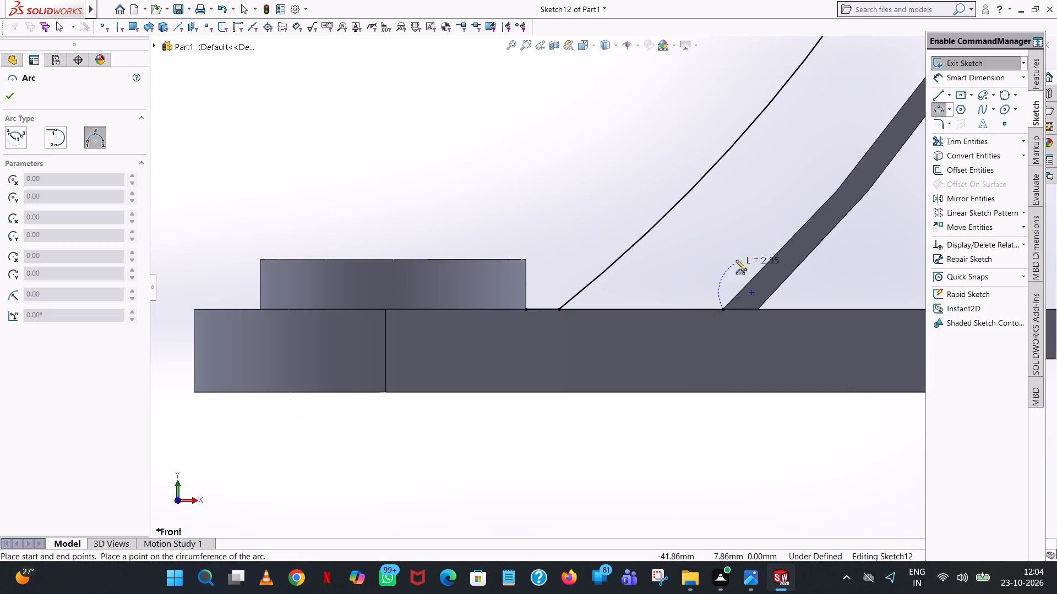
pyautogui.scroll(11, 736, 260)
pyautogui.scroll(-8, 652, 194)
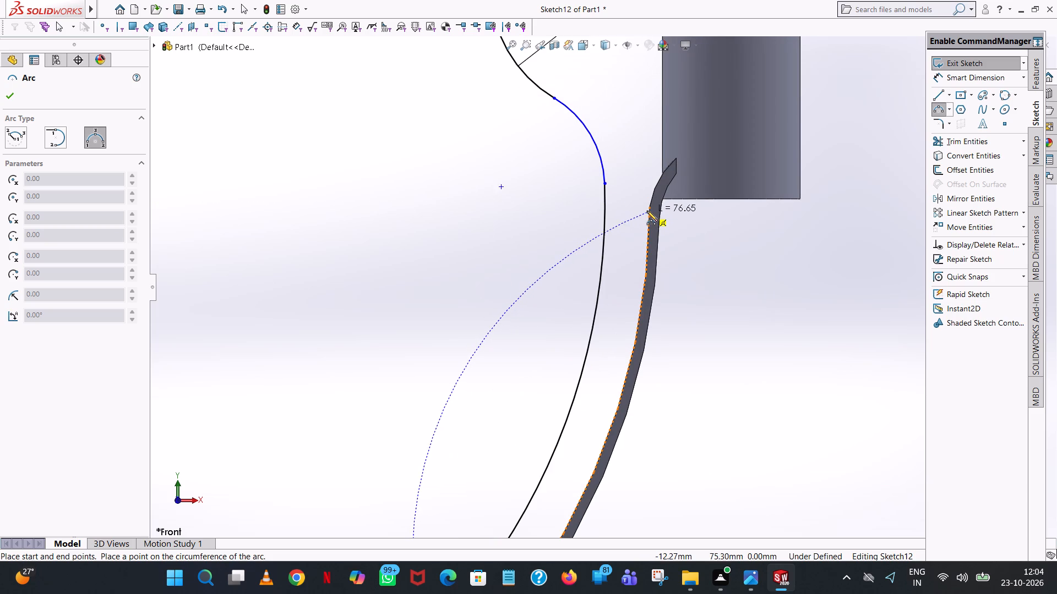
pyautogui.click(647, 209)
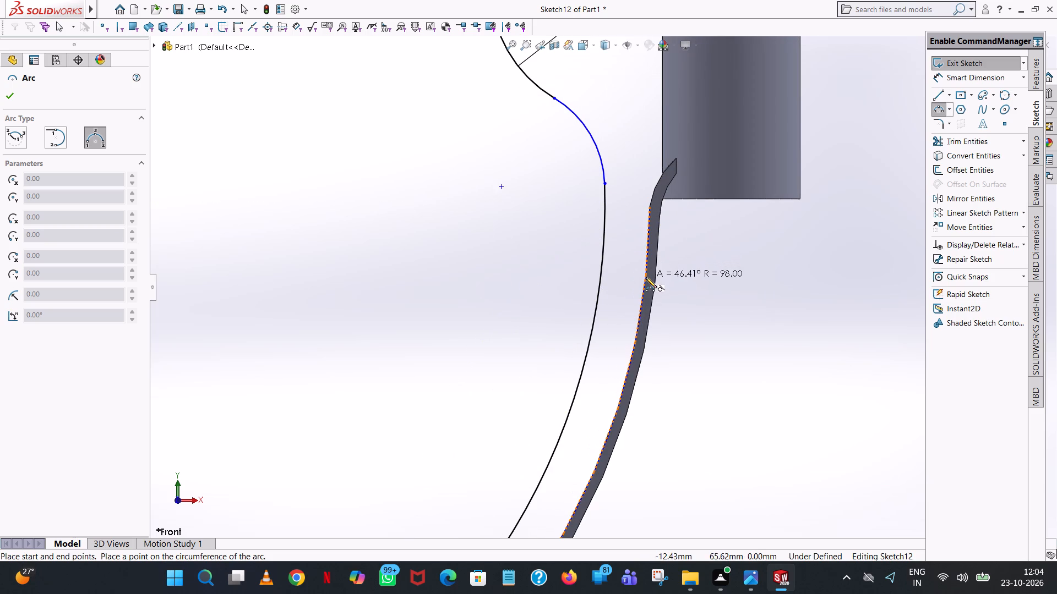
pyautogui.click(646, 277)
pyautogui.rightClick(646, 277)
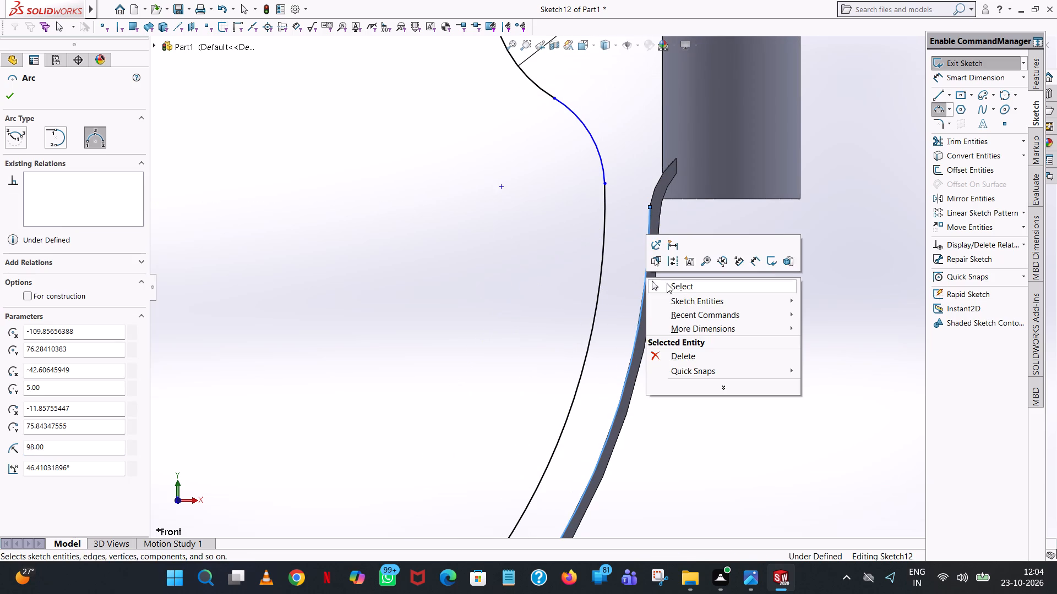
pyautogui.click(667, 283)
# Draw a three-point arc of 12 mm radius along the curved rib's upper bend, from the 98 mm arc's end to the rib's tip.
pyautogui.scroll(5, 628, 159)
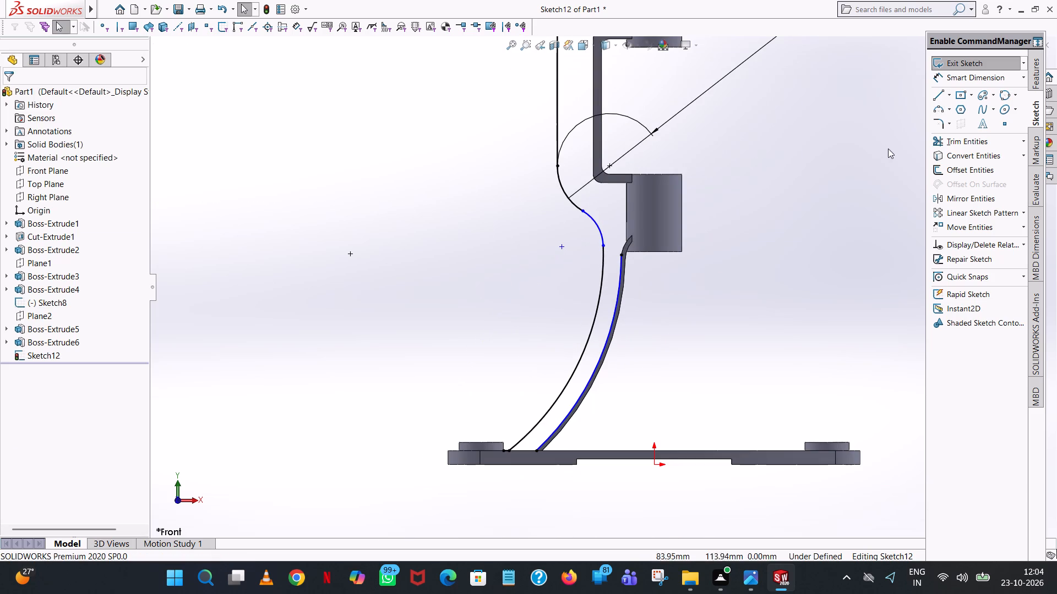
pyautogui.click(938, 106)
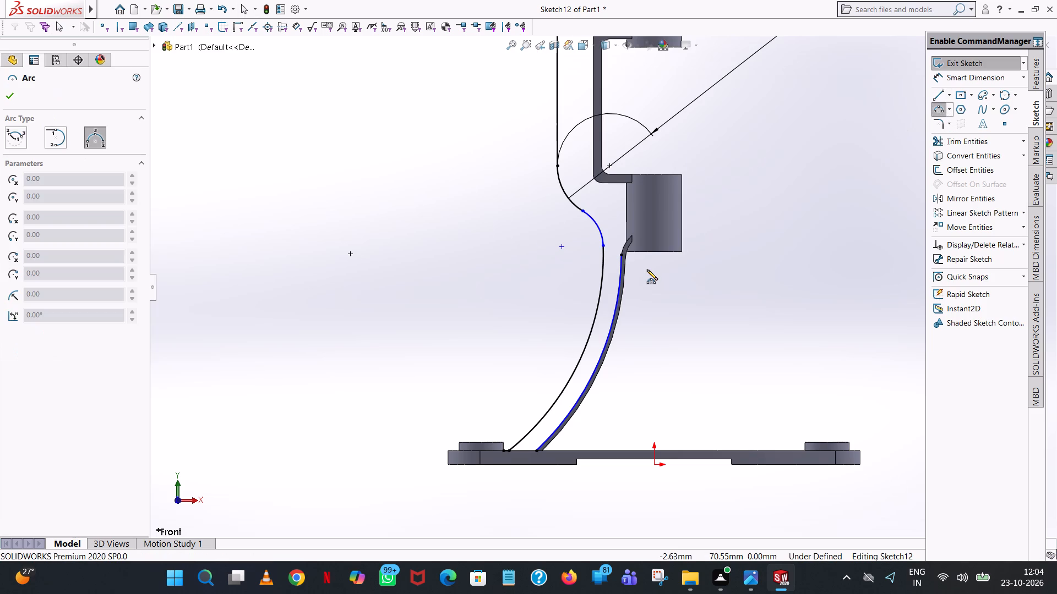
pyautogui.scroll(-8, 647, 269)
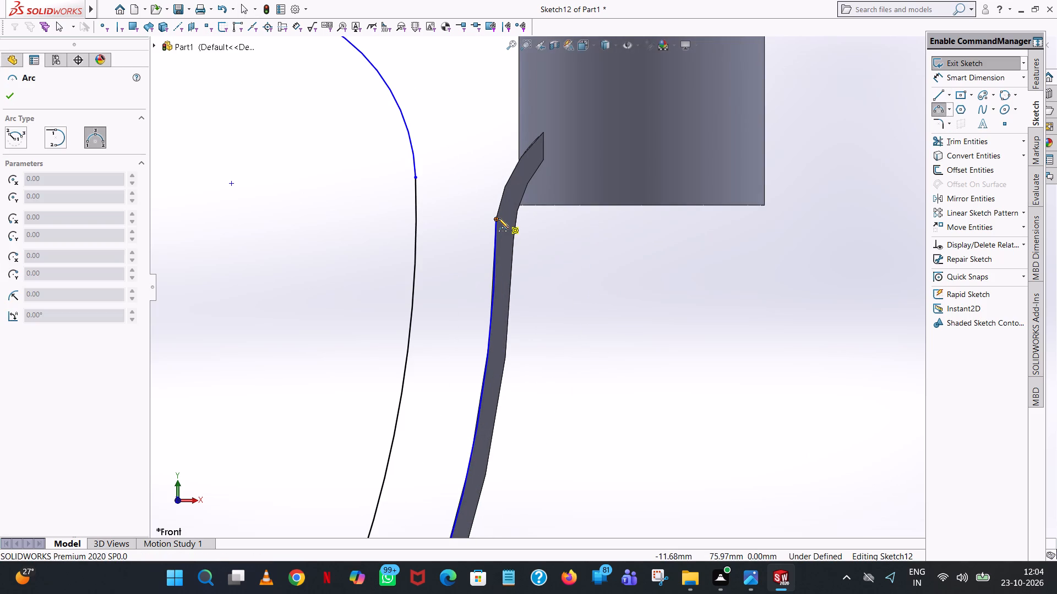
pyautogui.click(497, 217)
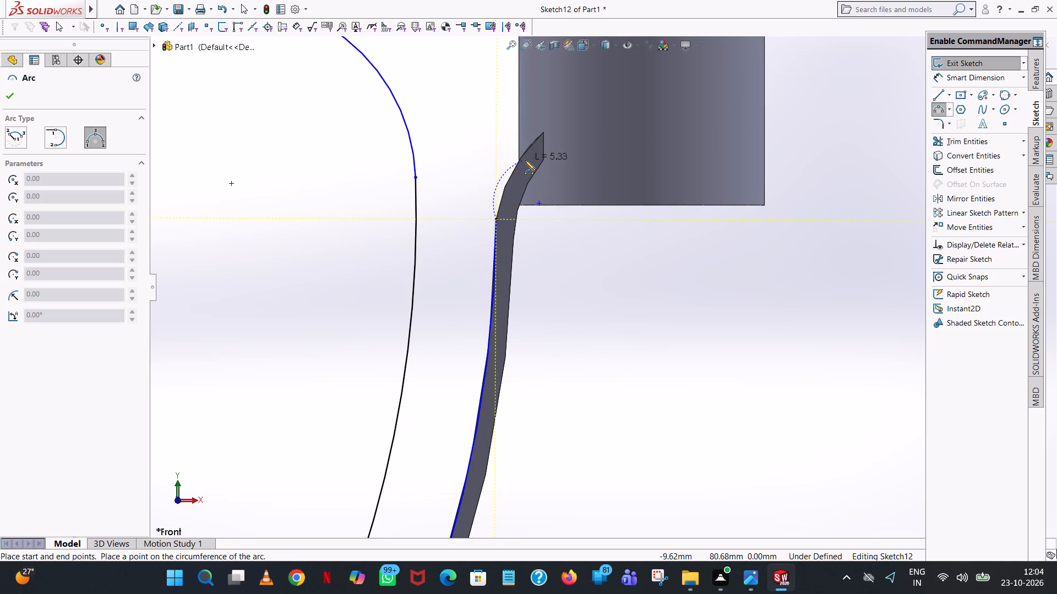
pyautogui.scroll(-6, 525, 160)
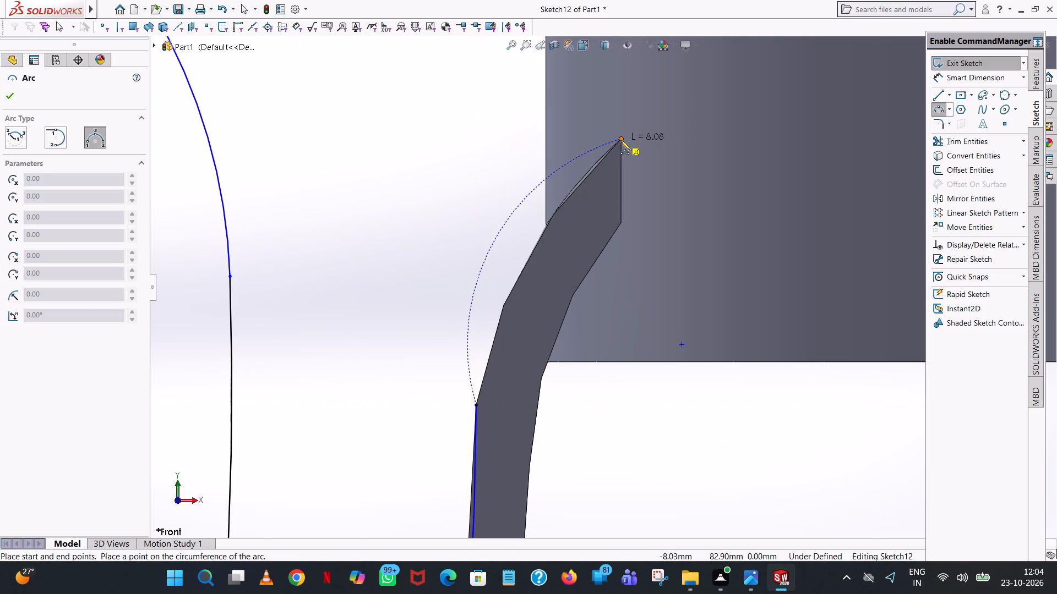
pyautogui.click(620, 140)
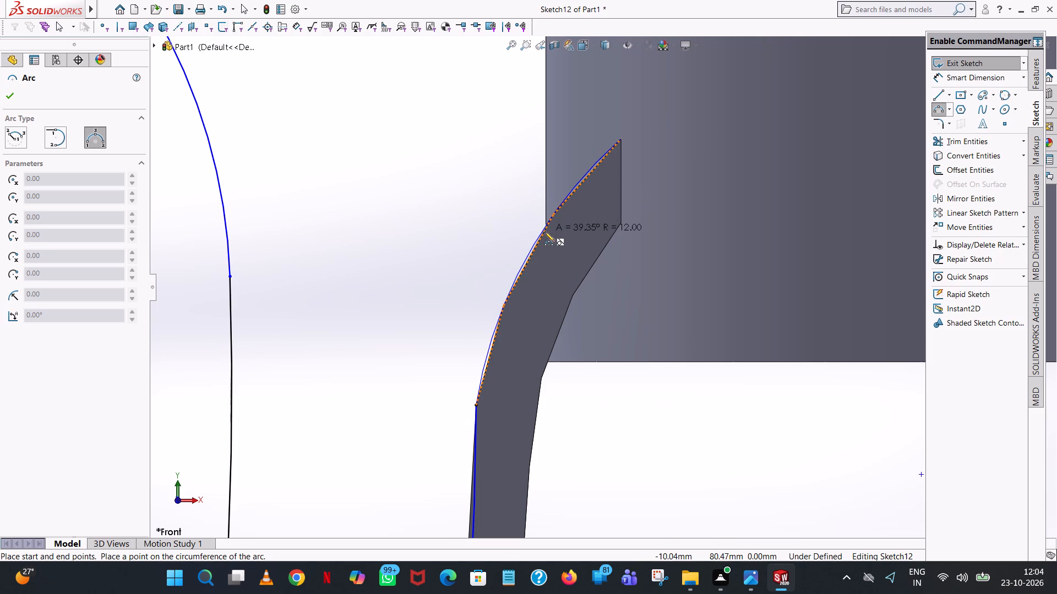
pyautogui.click(544, 232)
pyautogui.rightClick(544, 232)
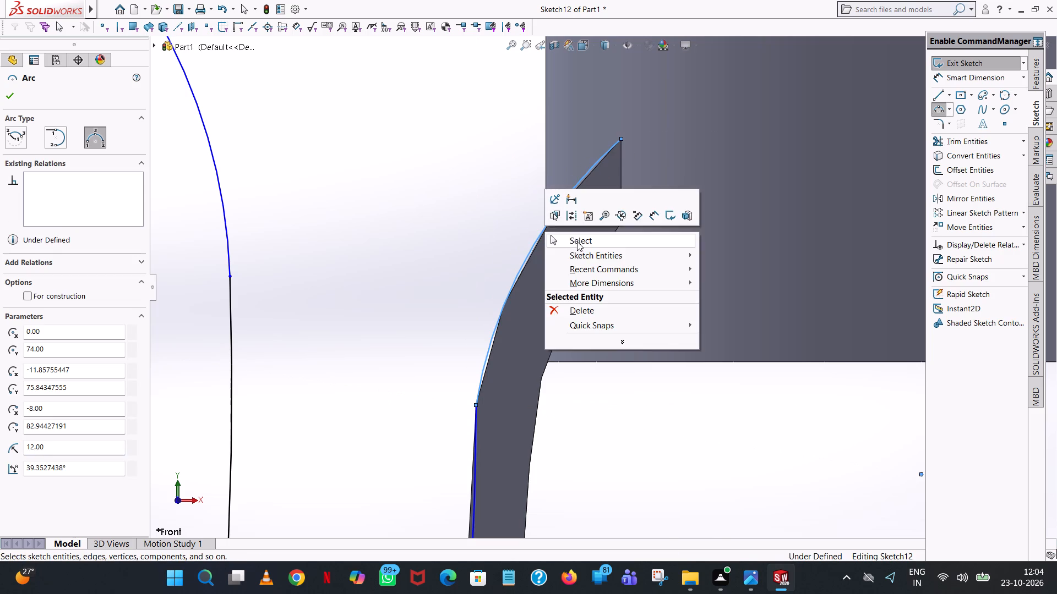
pyautogui.click(580, 241)
# Draw a vertical line about 21.4 mm long down the lower cylinder's outer edge, from the C-shaped bracket's underside to the 12 mm arc.
pyautogui.click(939, 97)
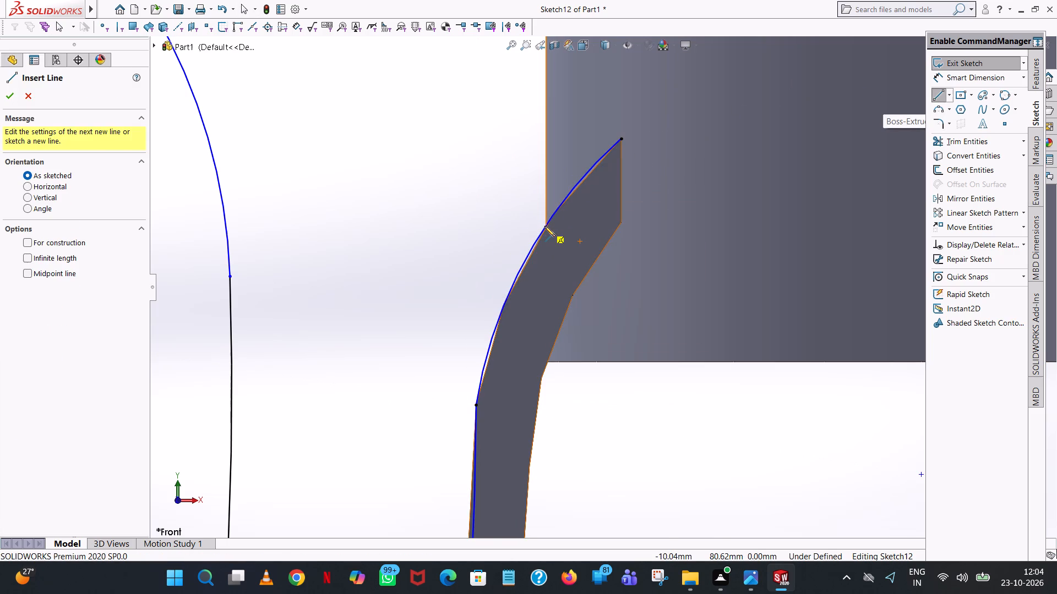
pyautogui.scroll(11, 544, 226)
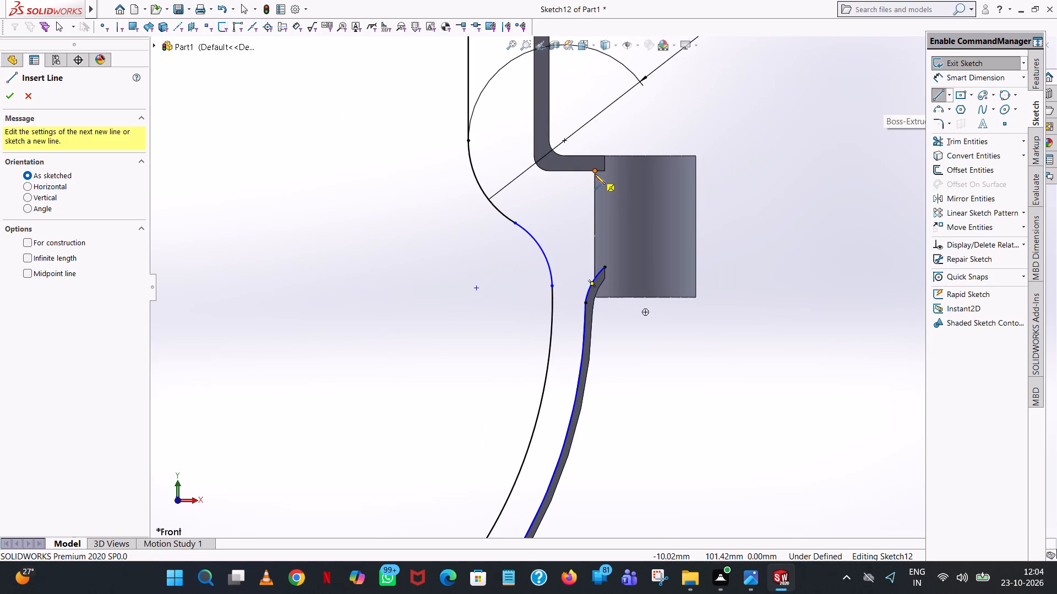
pyautogui.click(593, 169)
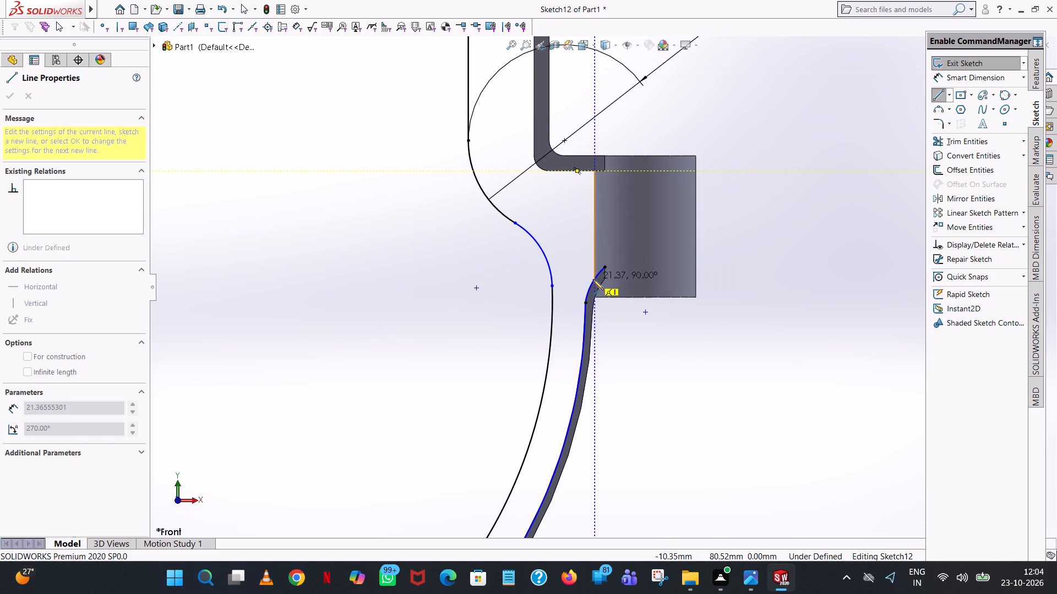
pyautogui.scroll(-15, 593, 279)
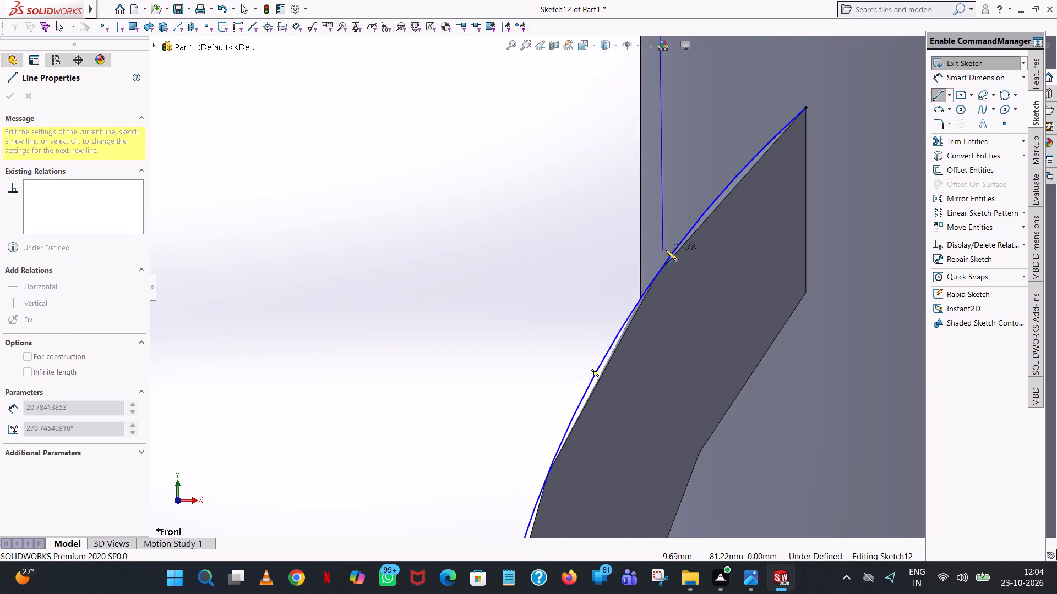
pyautogui.click(639, 299)
pyautogui.rightClick(639, 299)
pyautogui.click(663, 304)
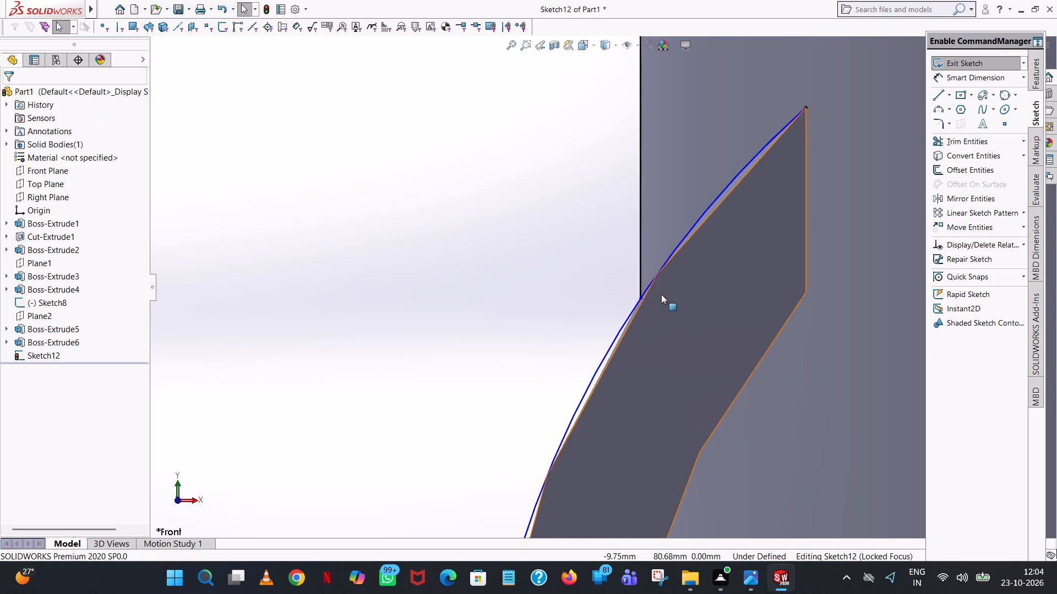
# Trim away the end of the 12 mm arc that extends inside the cylinder beyond the vertical line.
pyautogui.scroll(7, 661, 294)
pyautogui.click(998, 142)
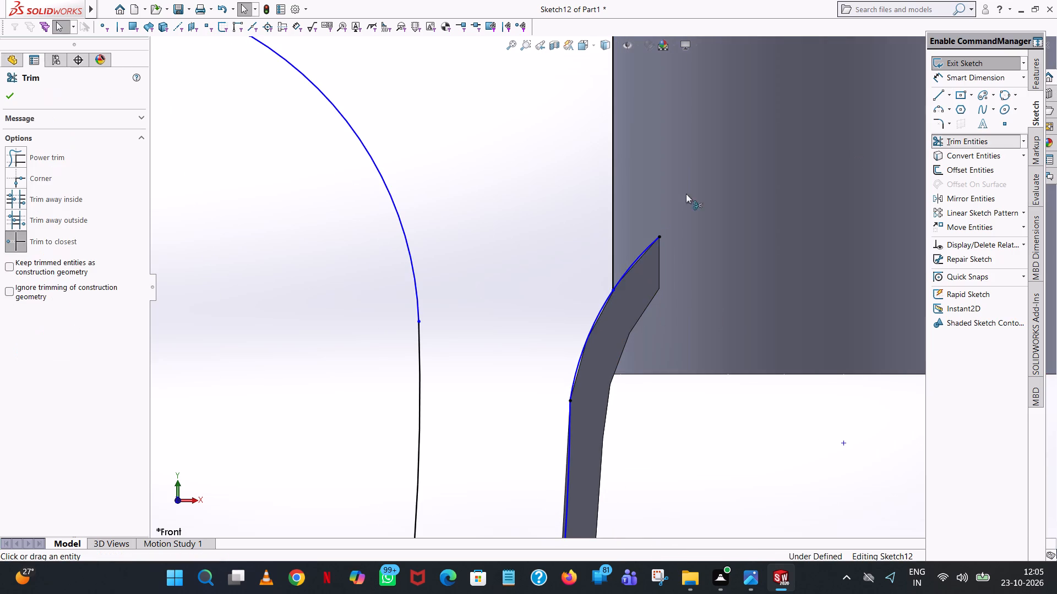
pyautogui.click(655, 239)
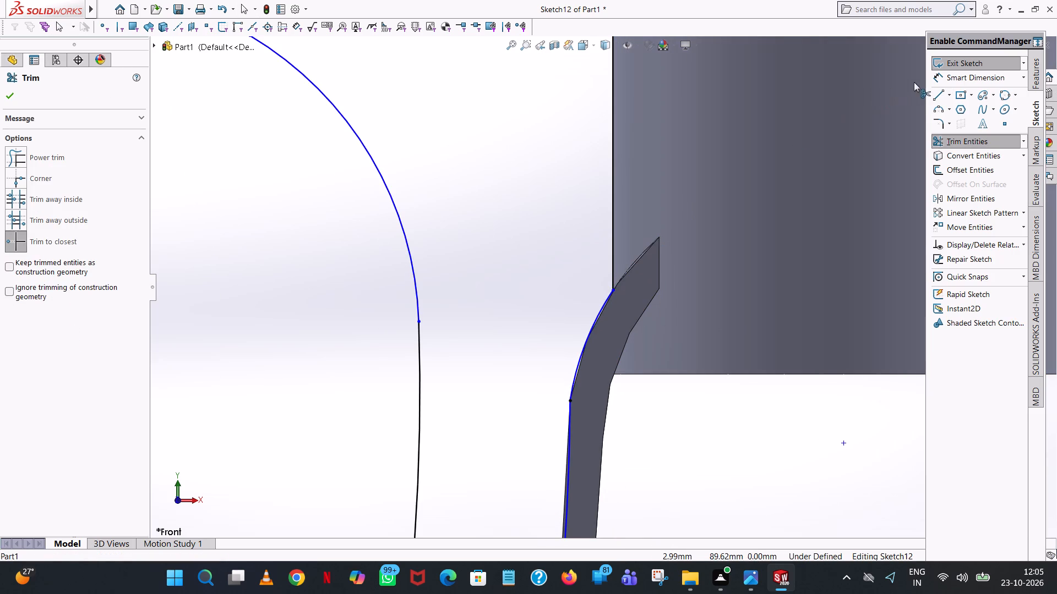
# Draw a 9 mm horizontal line along the bracket's underside from the cylinder's edge to the start of the bracket's rounded lower corner.
pyautogui.click(937, 91)
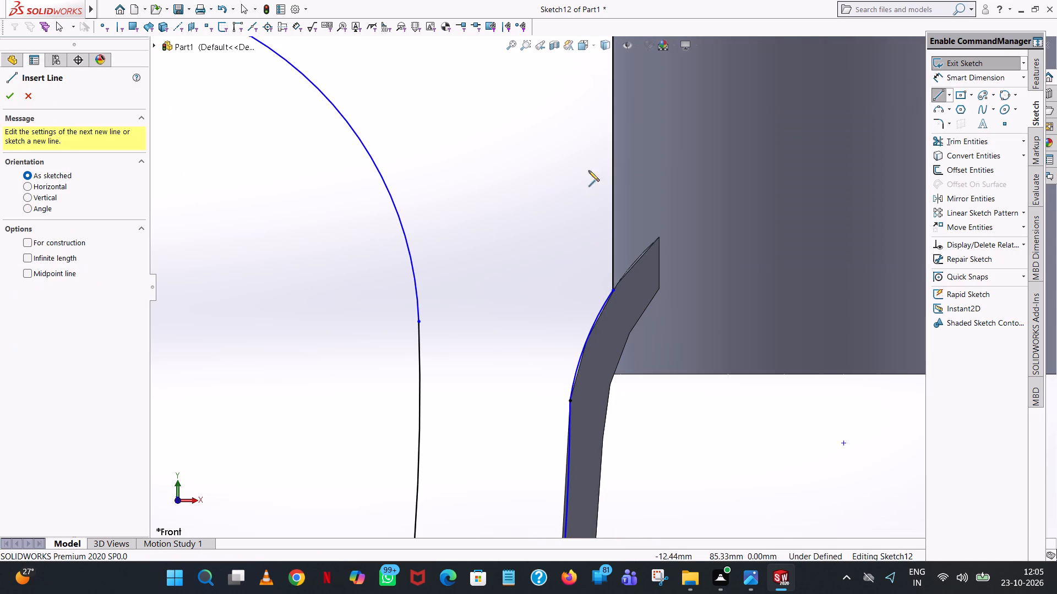
pyautogui.scroll(7, 694, 144)
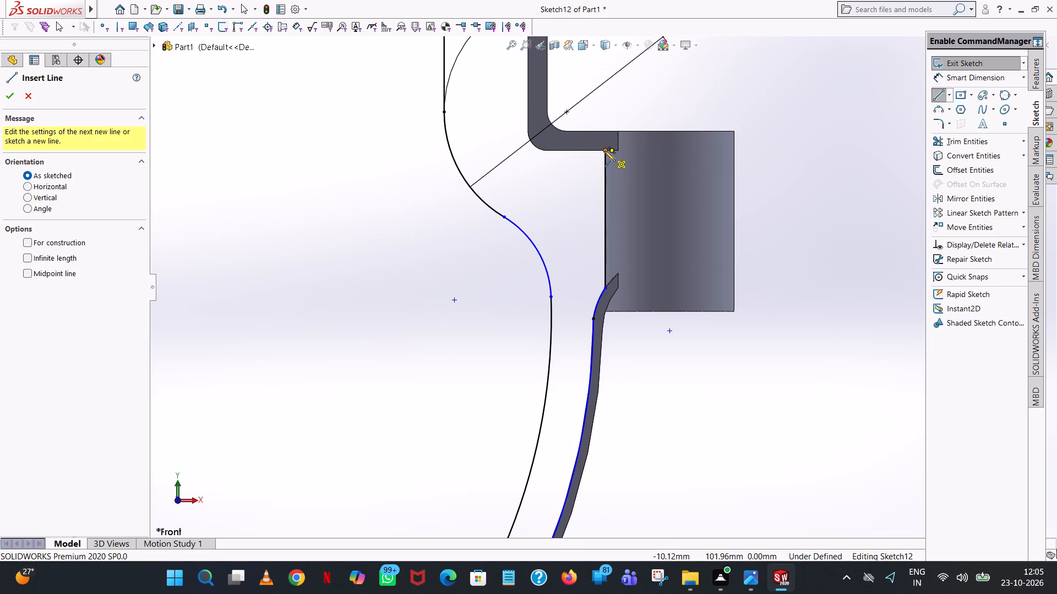
pyautogui.click(604, 151)
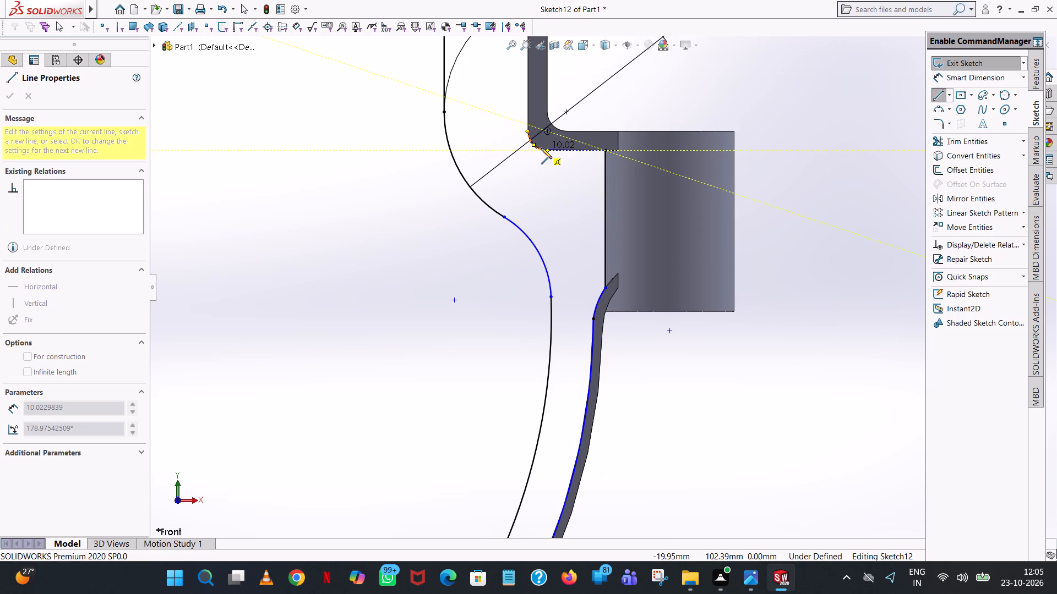
pyautogui.scroll(-9, 541, 148)
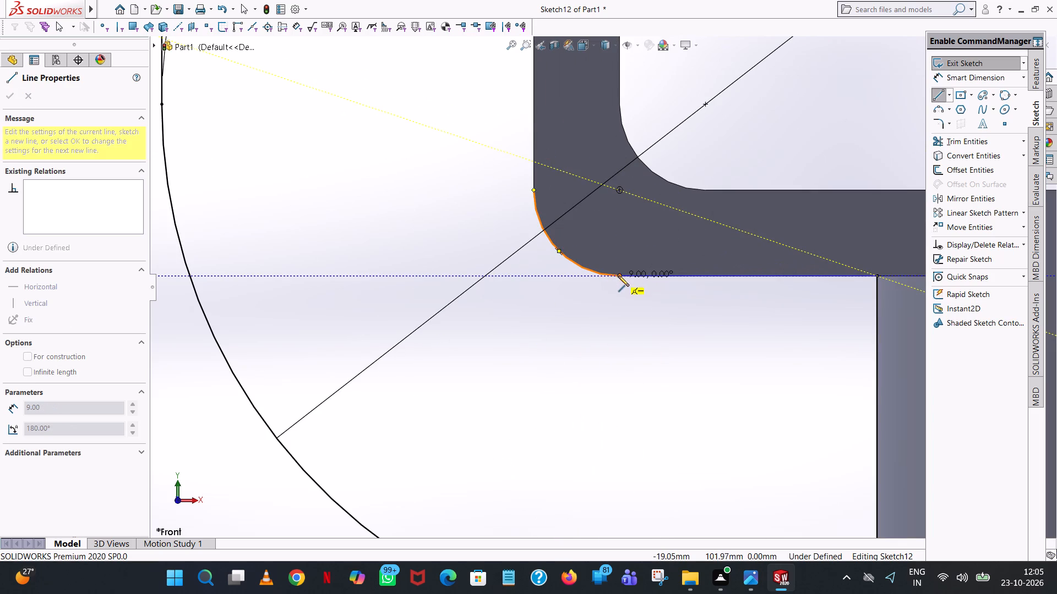
pyautogui.click(619, 276)
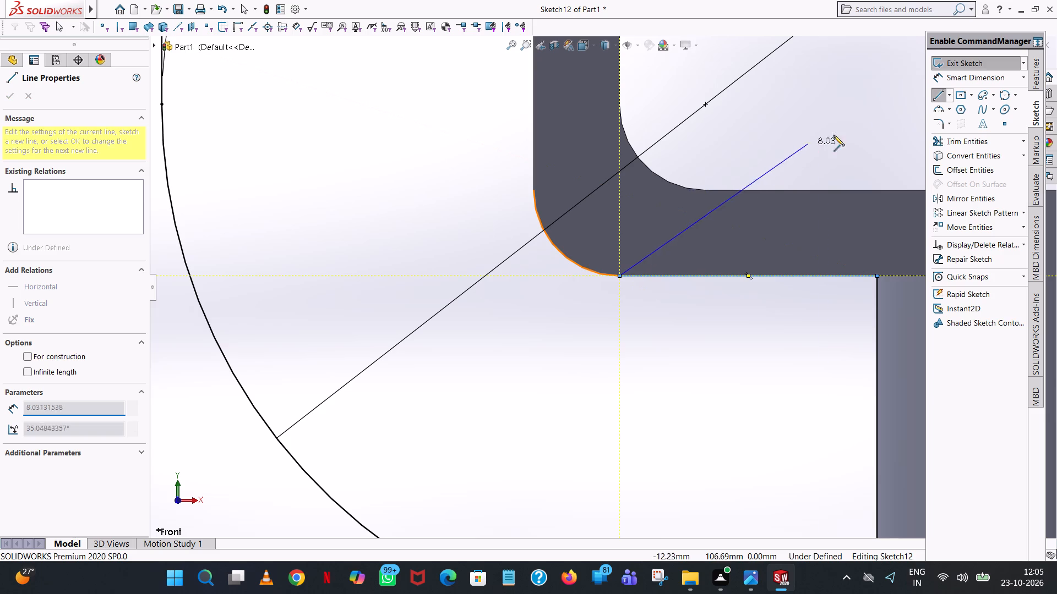
# Draw a three-point arc of 3 mm radius along the bracket's rounded lower outer corner.
pyautogui.click(939, 109)
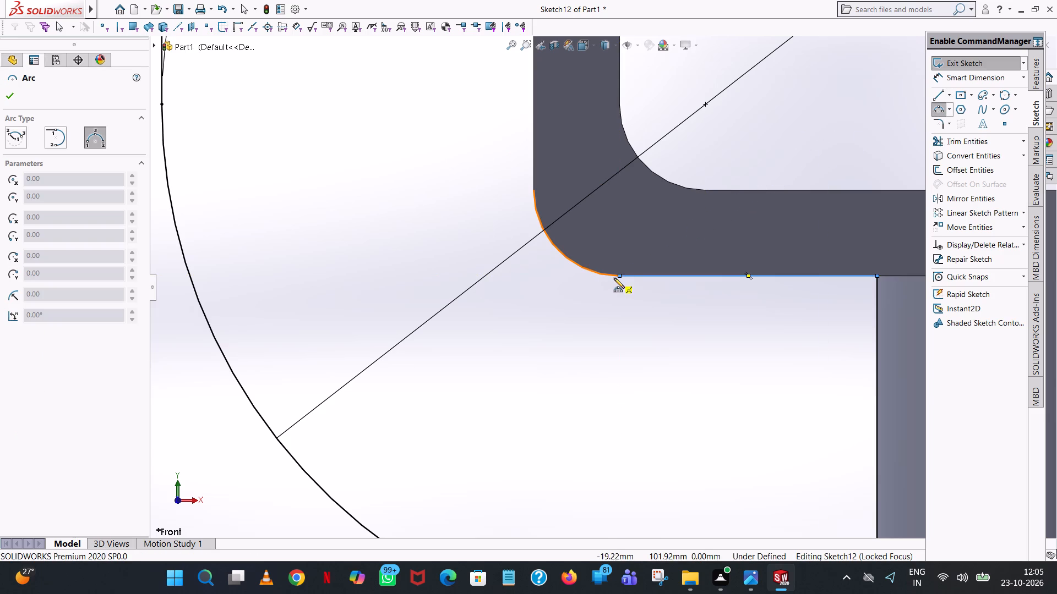
pyautogui.click(618, 276)
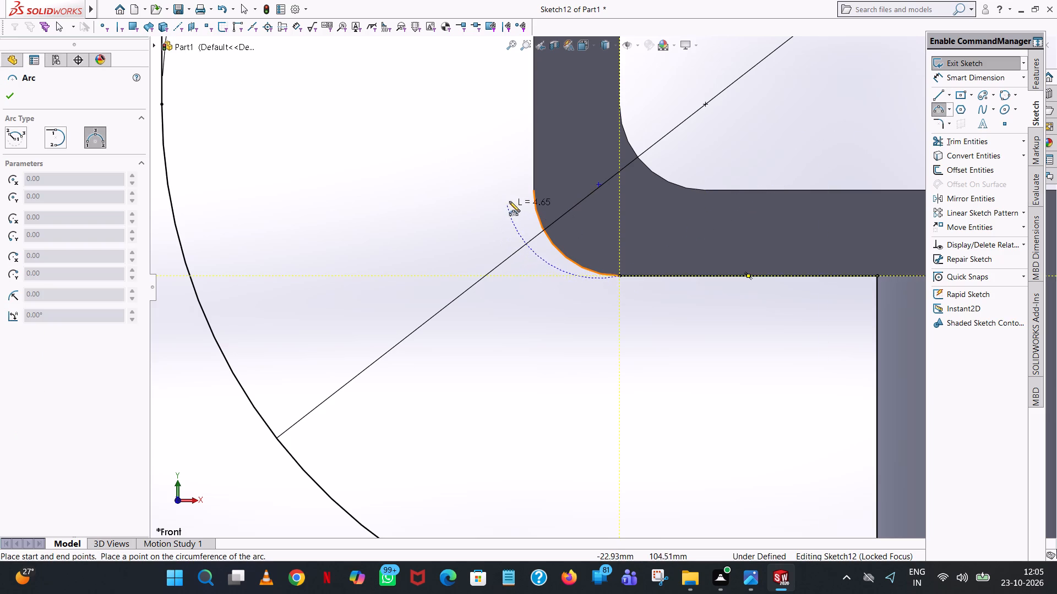
pyautogui.click(533, 191)
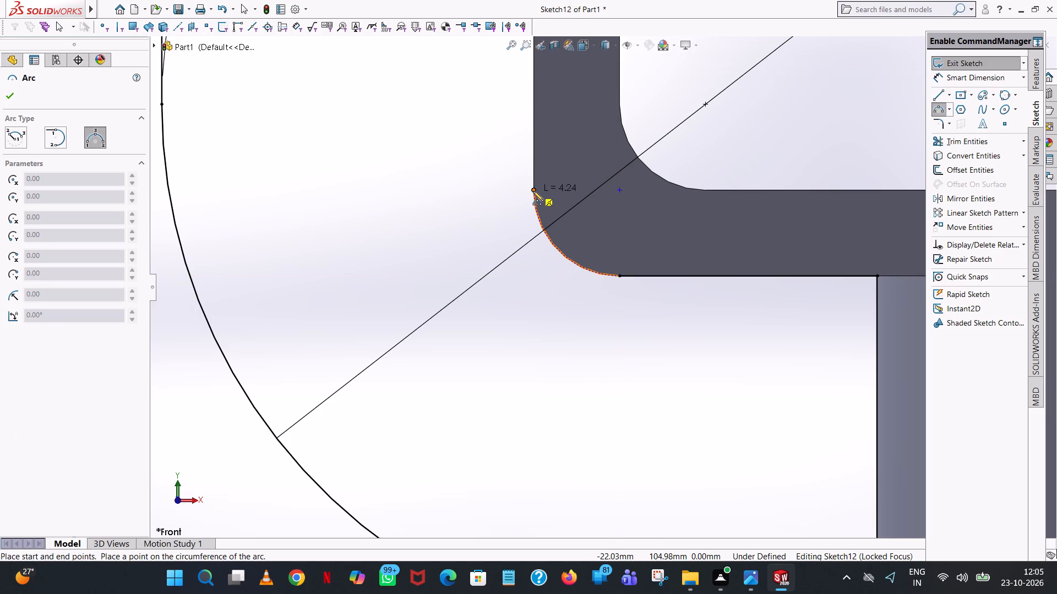
pyautogui.click(551, 241)
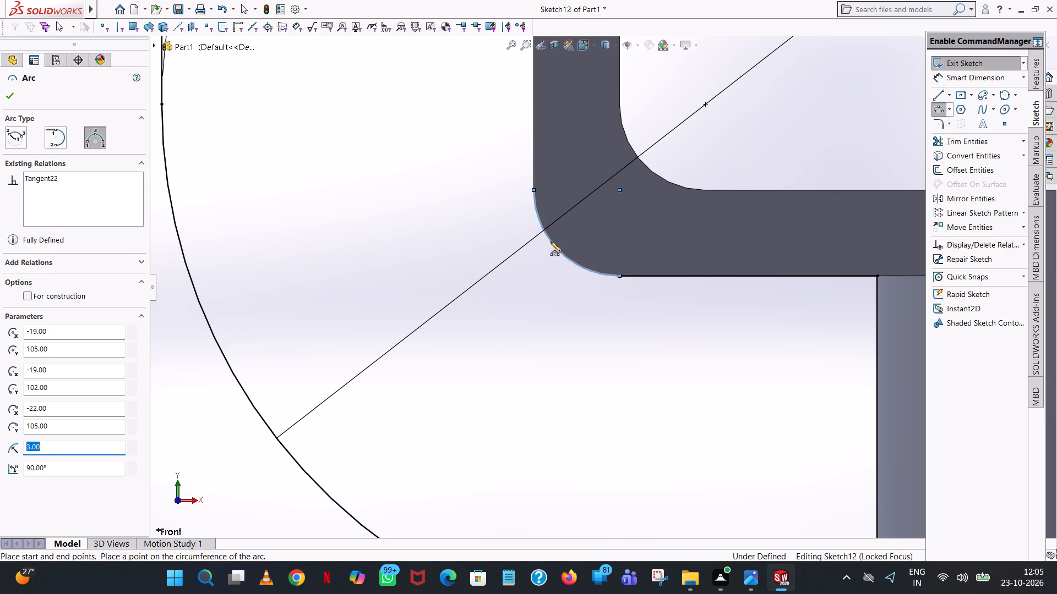
pyautogui.rightClick(551, 241)
pyautogui.click(590, 248)
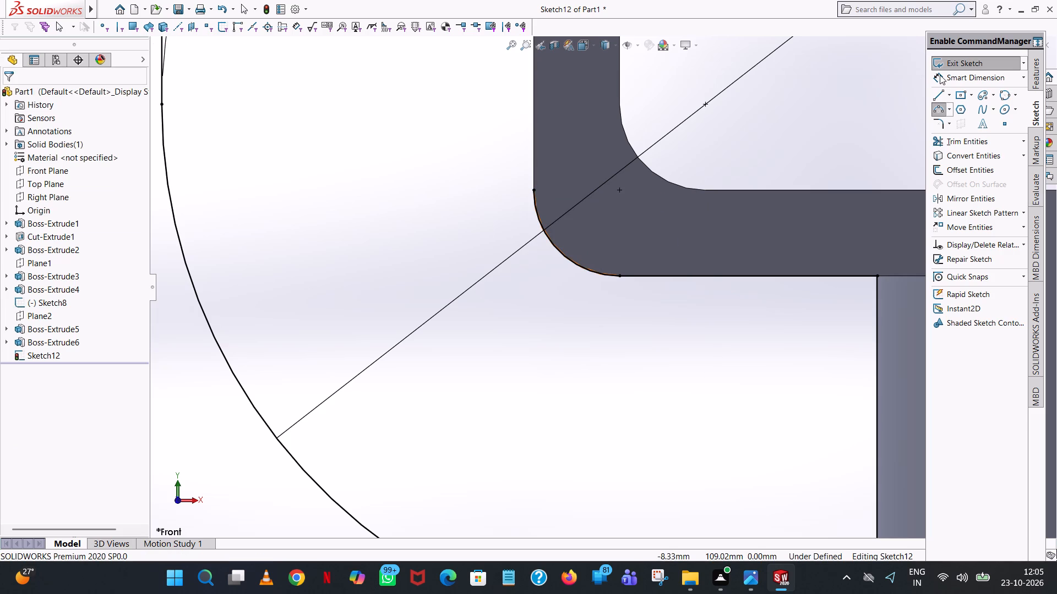
# Draw a 49 mm vertical line along the bracket's outer edge, from the lower corner arc's end to the start of the rounded upper corner.
pyautogui.click(935, 95)
pyautogui.scroll(3, 567, 202)
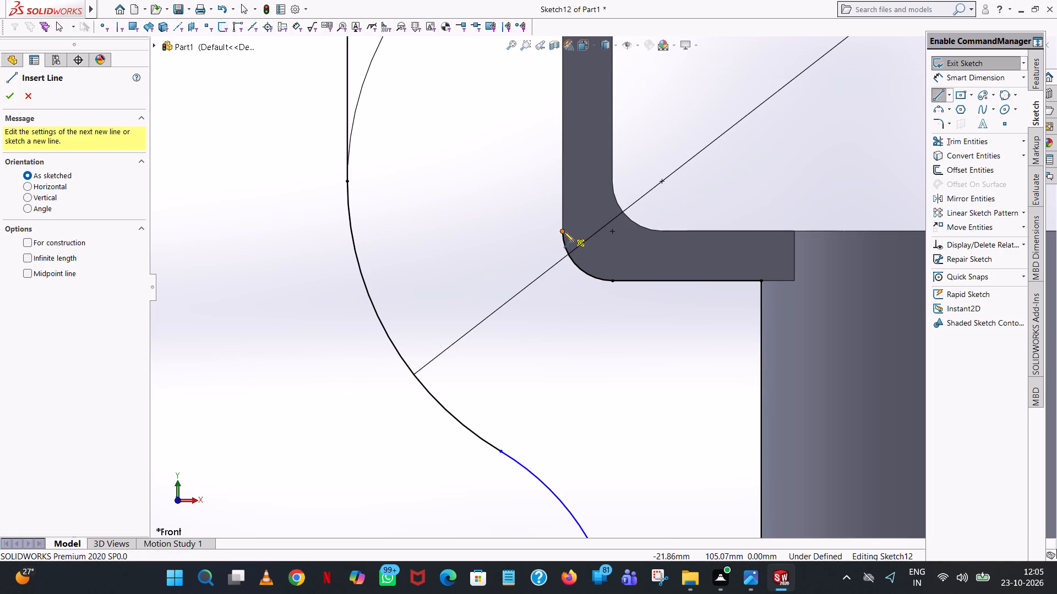
pyautogui.click(563, 233)
pyautogui.scroll(-5, 563, 103)
pyautogui.scroll(7, 563, 103)
pyautogui.scroll(-7, 595, 104)
pyautogui.scroll(9, 595, 104)
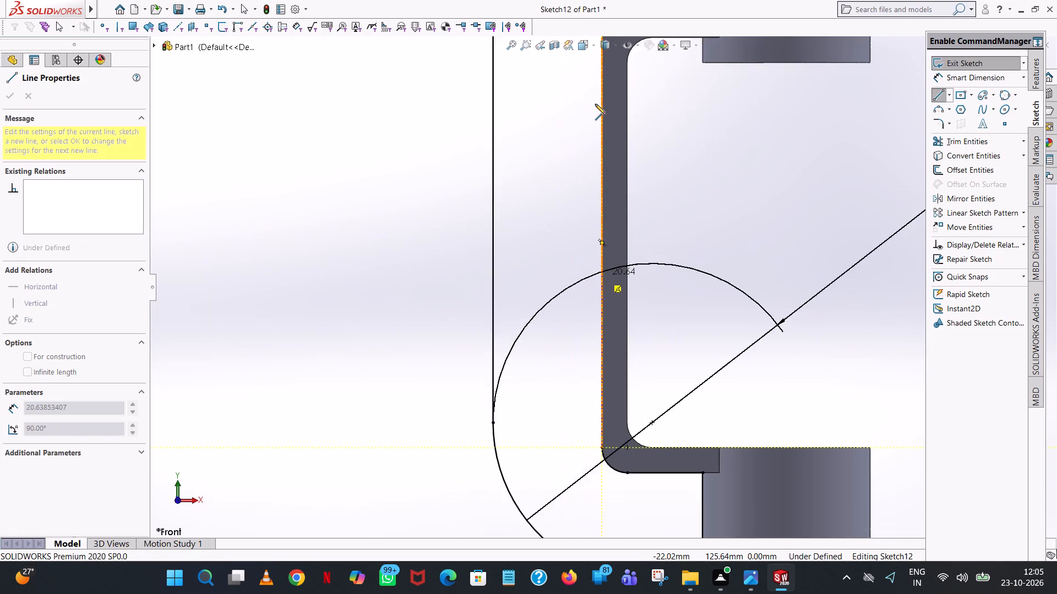
pyautogui.scroll(1, 595, 104)
pyautogui.scroll(-5, 602, 104)
pyautogui.scroll(3, 602, 104)
pyautogui.scroll(-3, 602, 104)
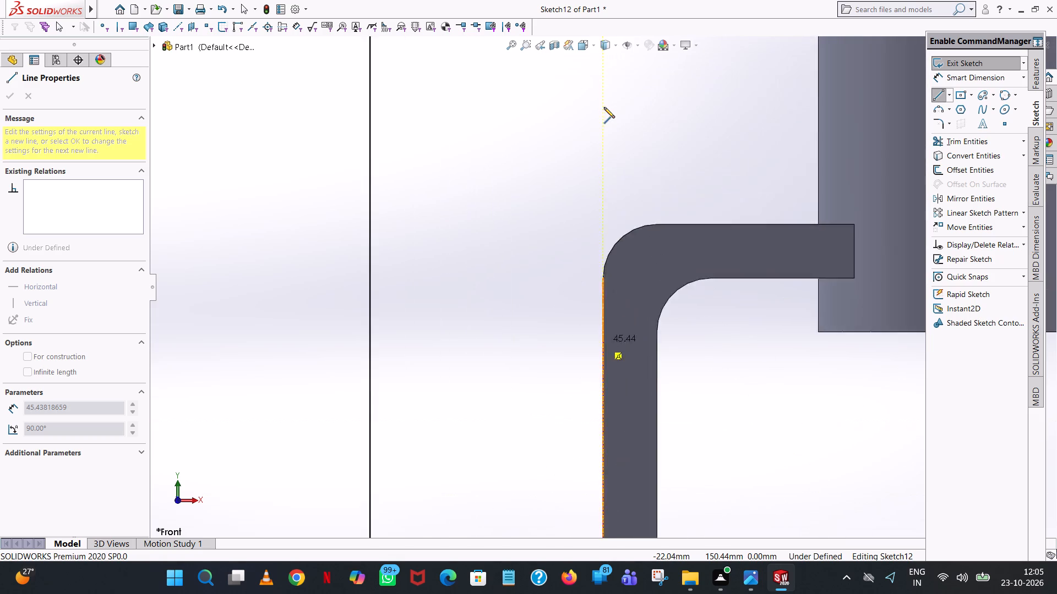
pyautogui.scroll(-2, 604, 107)
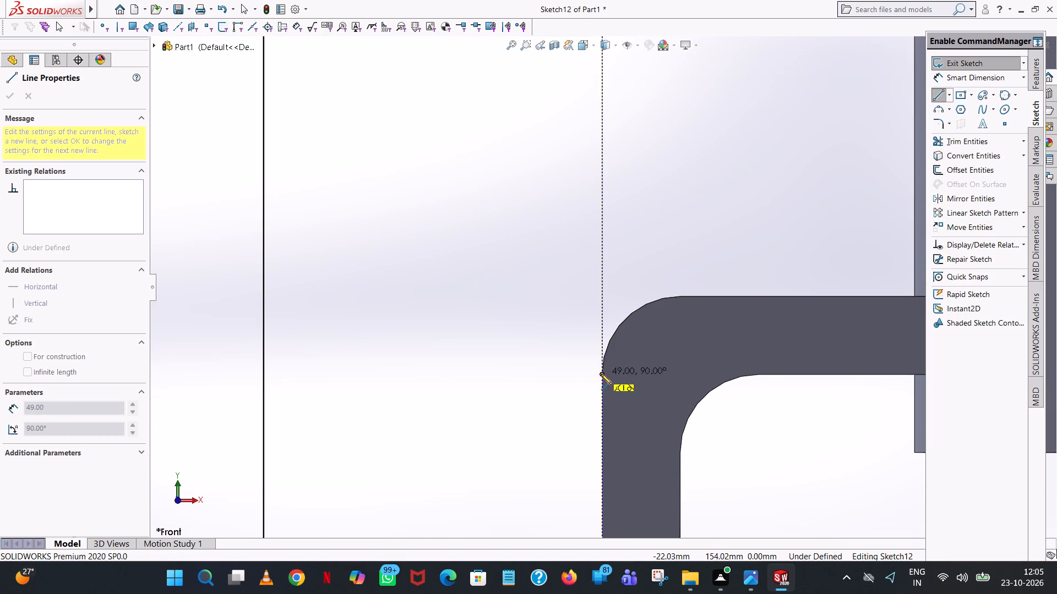
pyautogui.click(601, 374)
pyautogui.rightClick(601, 374)
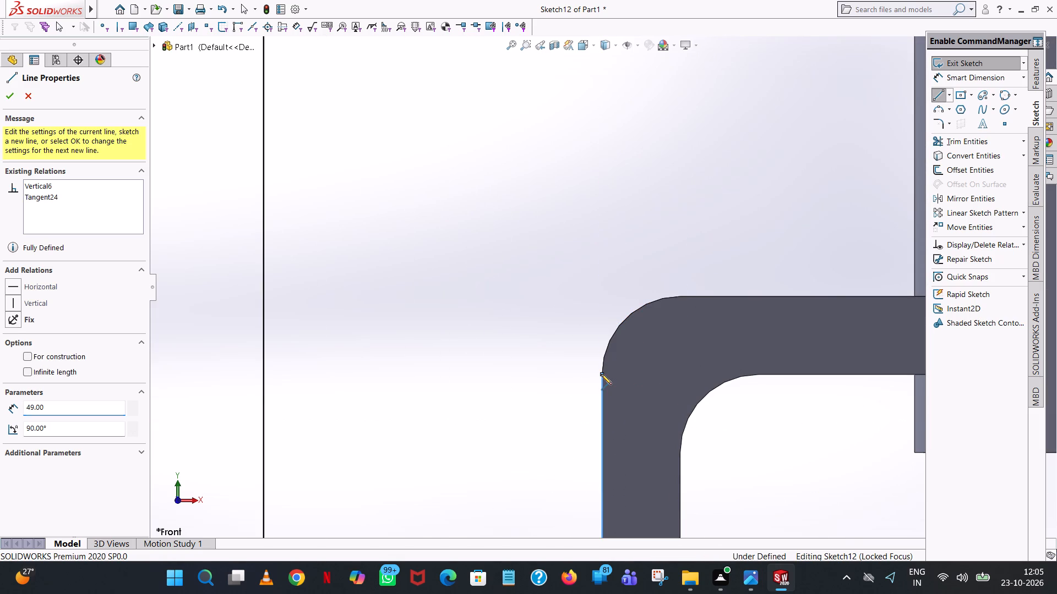
pyautogui.click(626, 378)
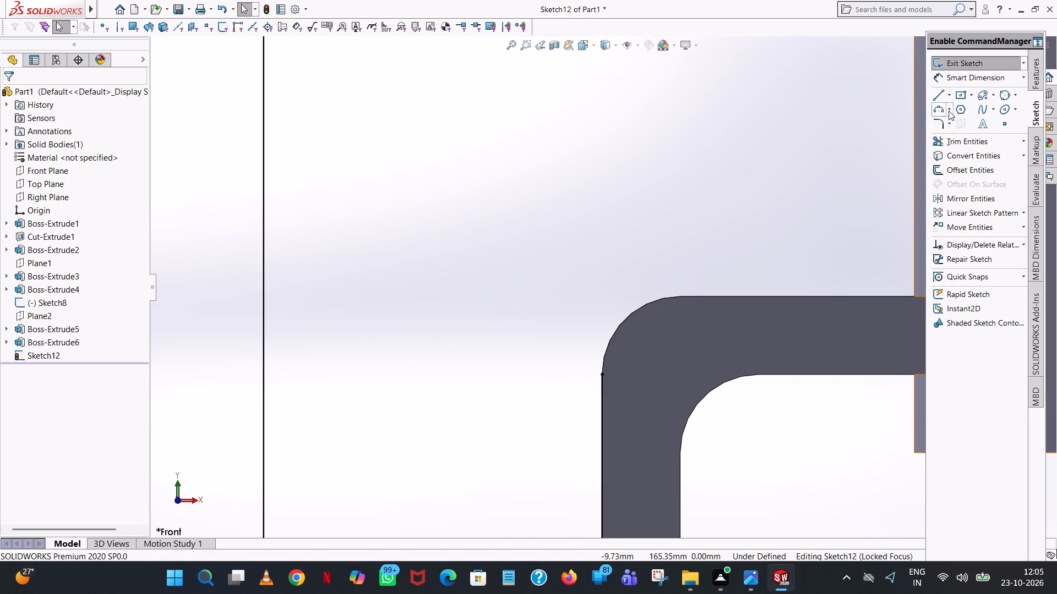
# Draw a three-point arc of 3 mm radius along the bracket's rounded upper outer corner.
pyautogui.click(935, 111)
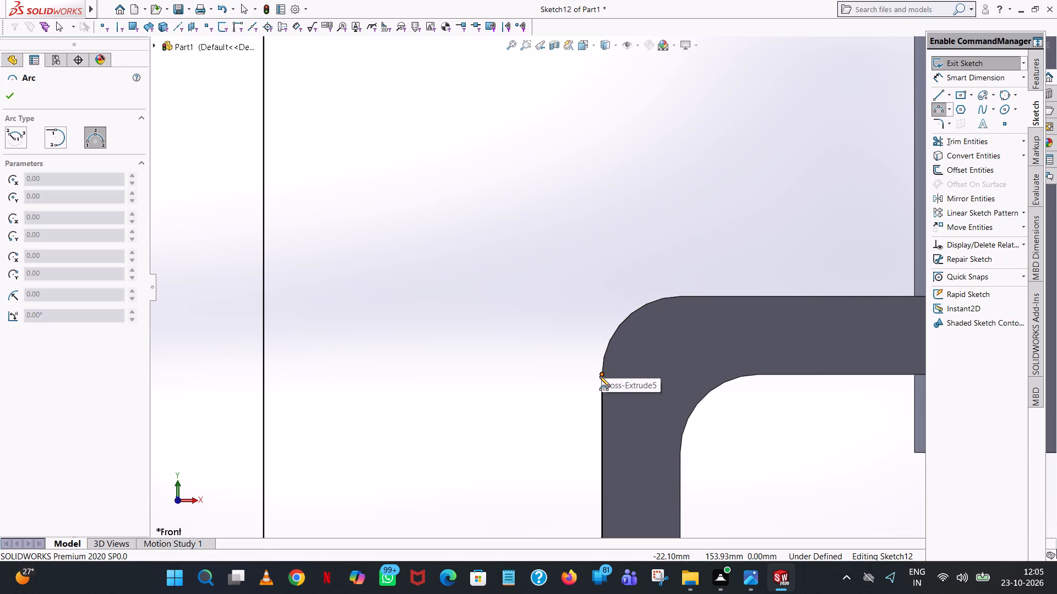
pyautogui.click(600, 375)
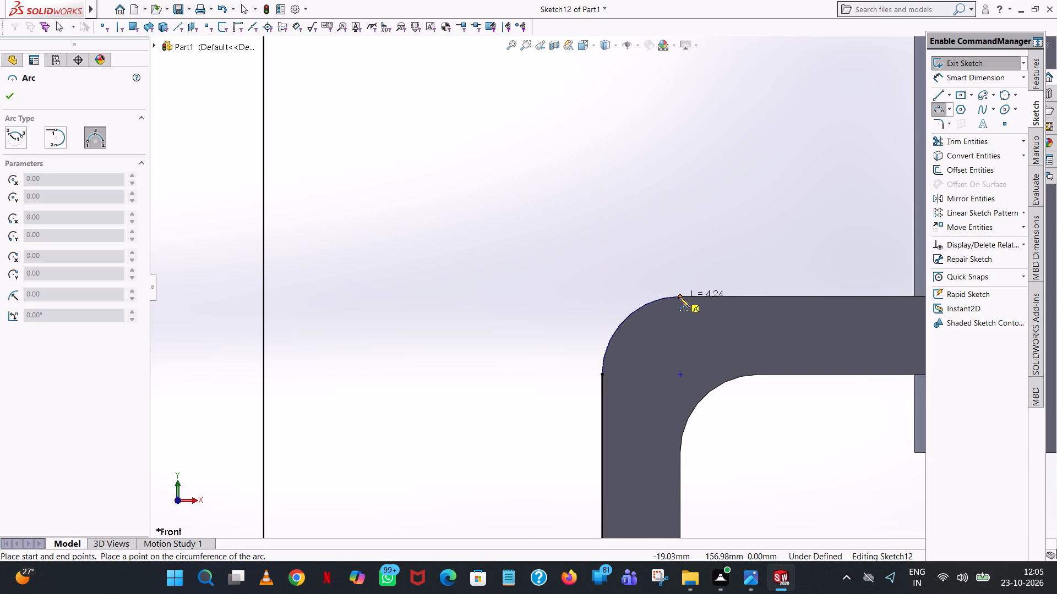
pyautogui.click(680, 298)
pyautogui.click(639, 310)
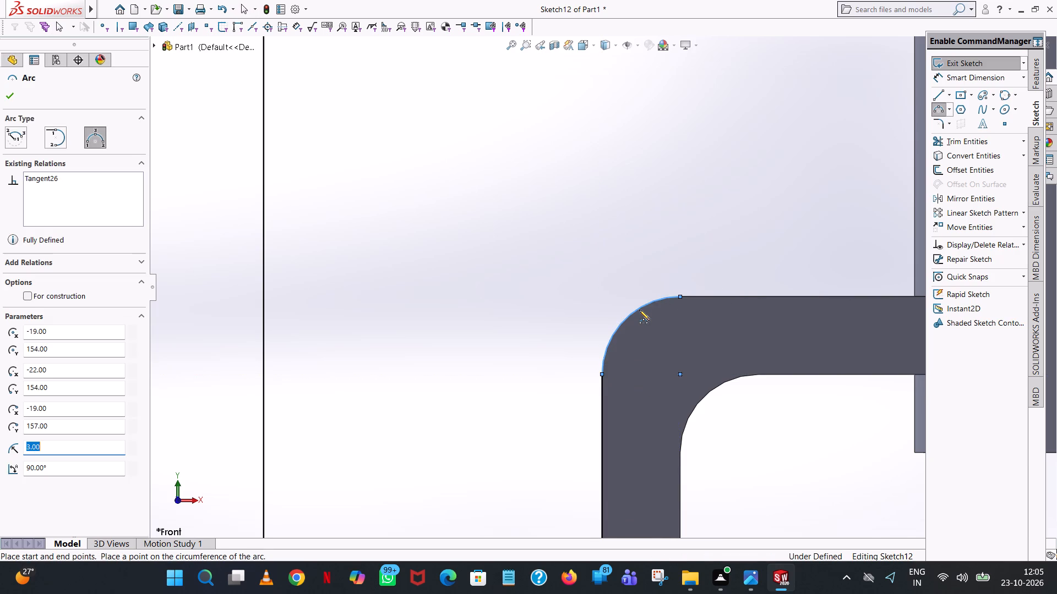
pyautogui.rightClick(639, 310)
pyautogui.click(695, 315)
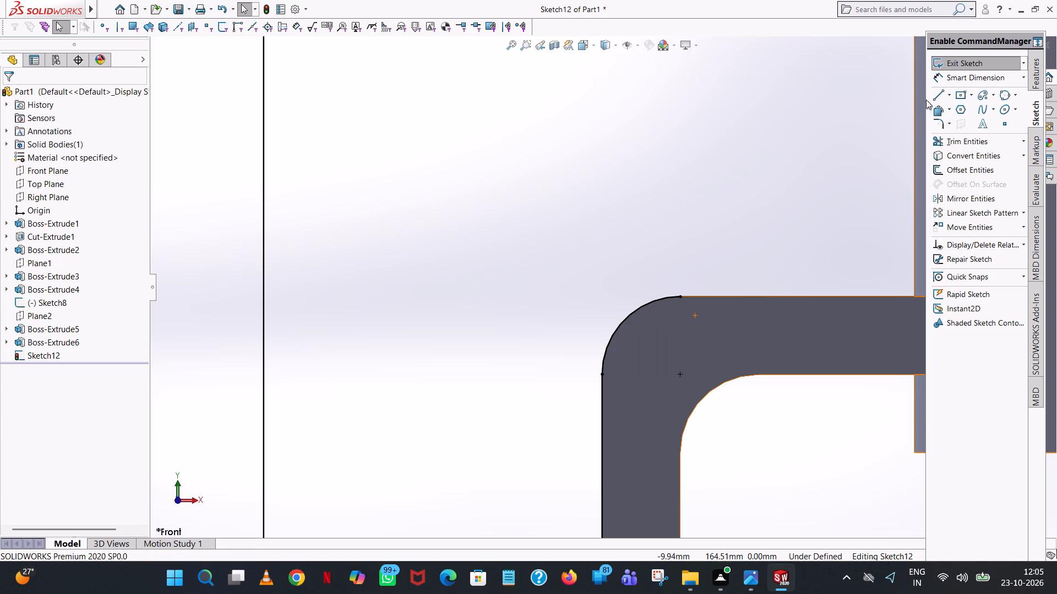
# Draw a 9 mm horizontal line along the bracket's top edge, from the upper corner arc's end to the upper cylinder's edge.
pyautogui.click(934, 92)
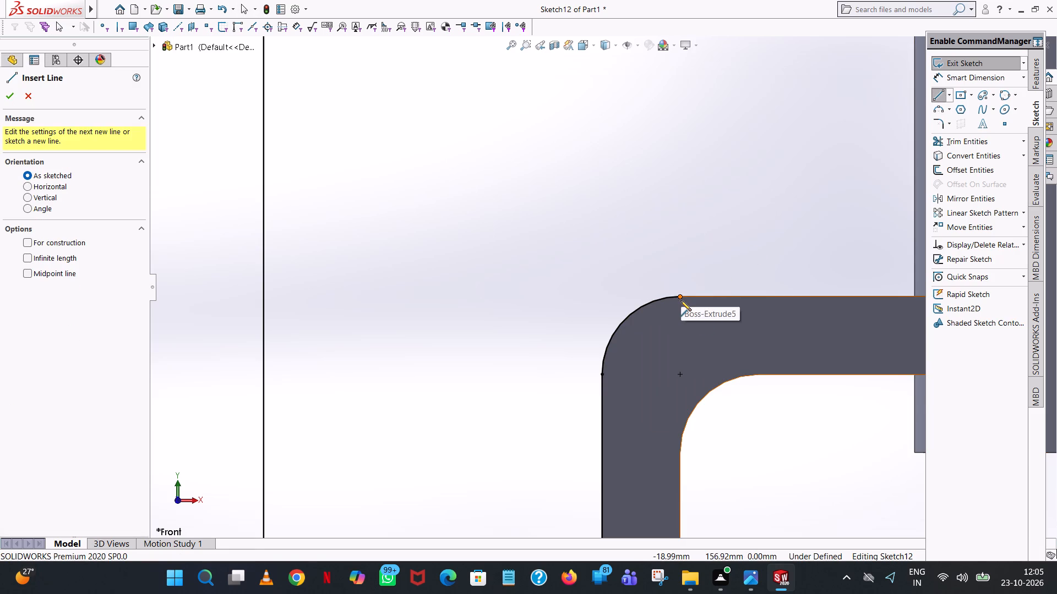
pyautogui.click(679, 296)
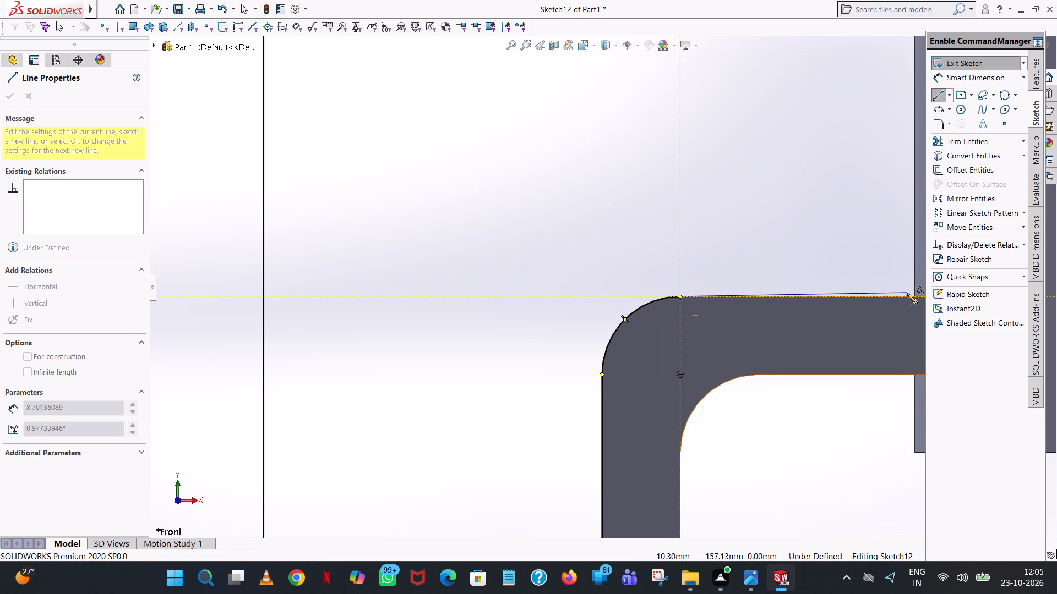
pyautogui.scroll(3, 909, 293)
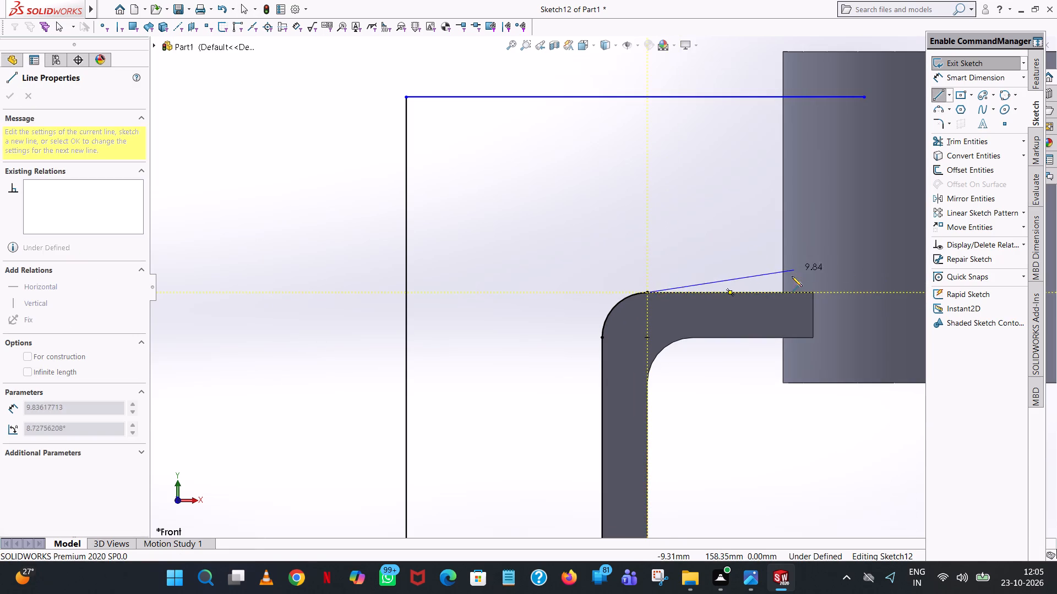
pyautogui.scroll(-6, 783, 292)
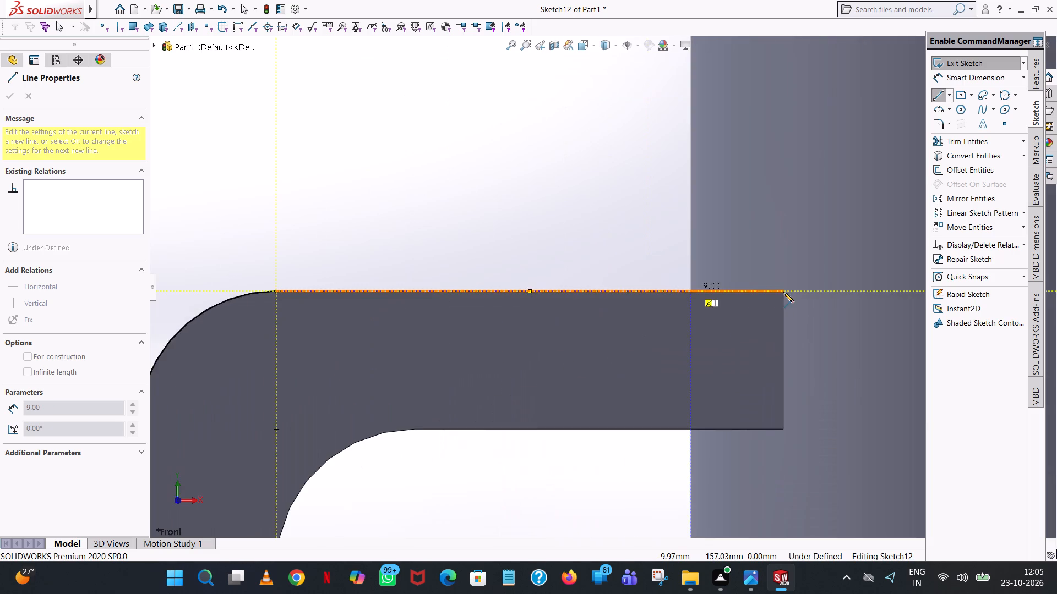
pyautogui.click(691, 291)
pyautogui.scroll(5, 683, 162)
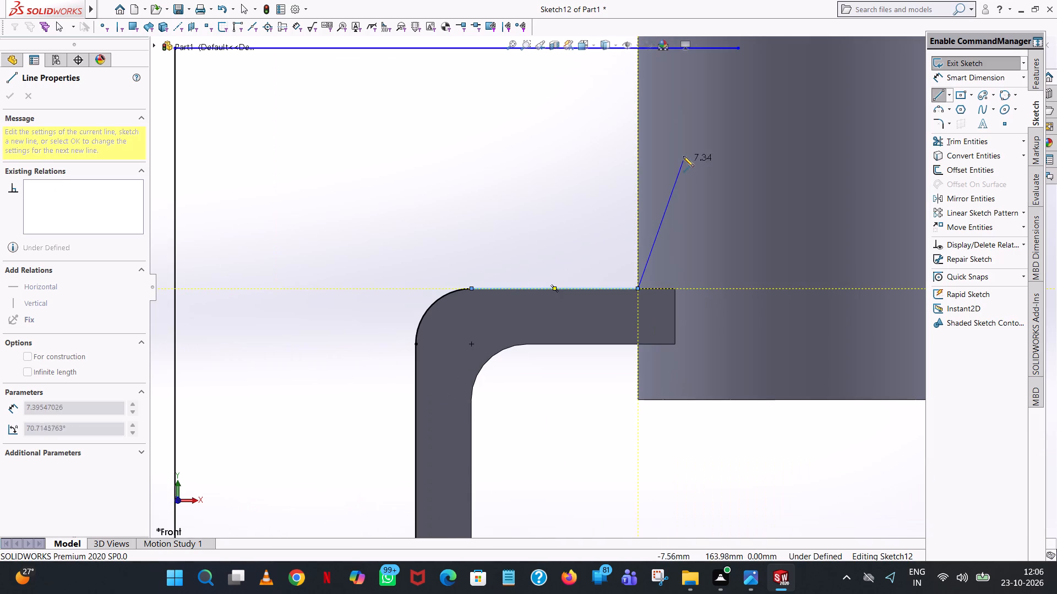
pyautogui.rightClick(660, 204)
pyautogui.click(712, 212)
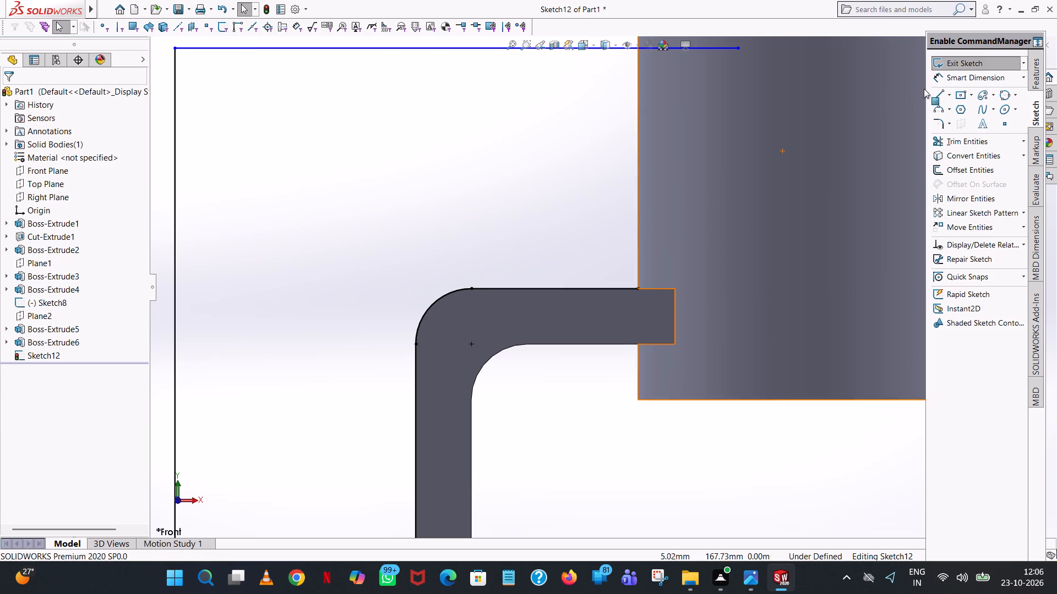
# Close the profile with a 13 mm vertical line down from the top line's end and an about 5.4 mm horizontal line to the bracket-top line.
pyautogui.click(933, 94)
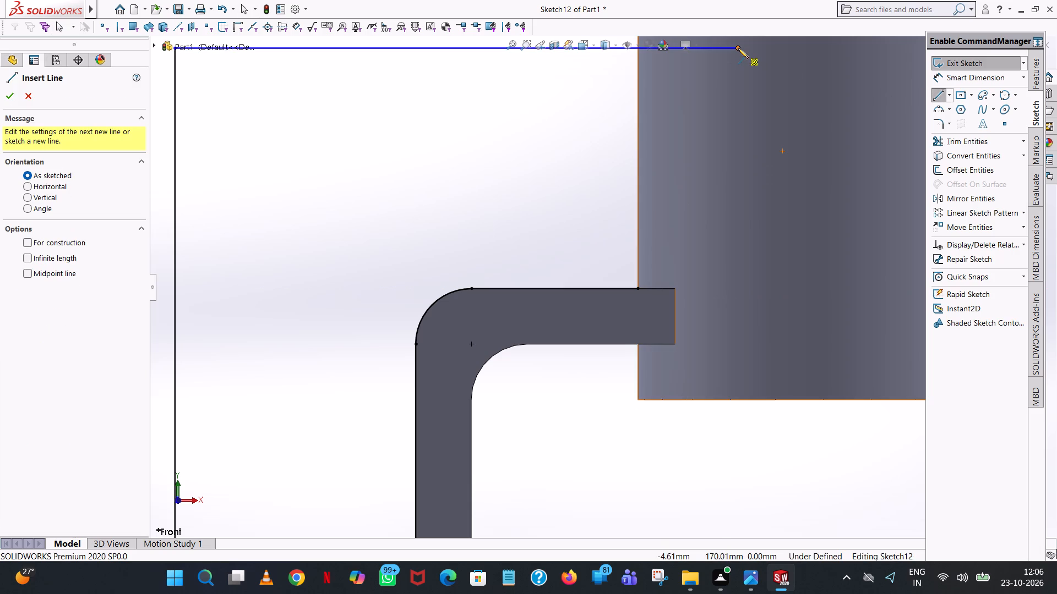
pyautogui.click(738, 48)
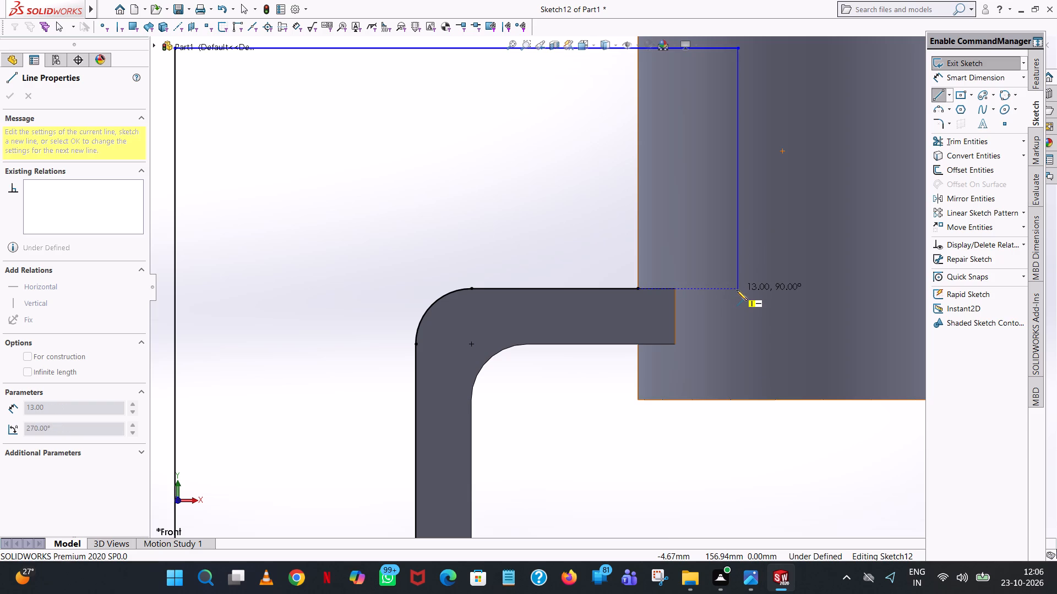
pyautogui.click(737, 290)
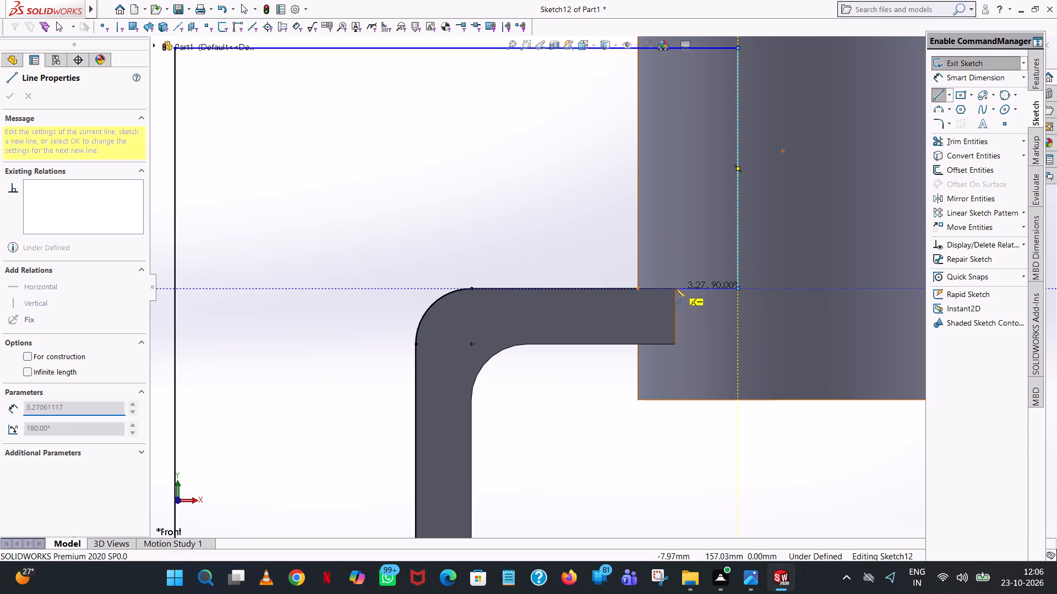
pyautogui.click(640, 287)
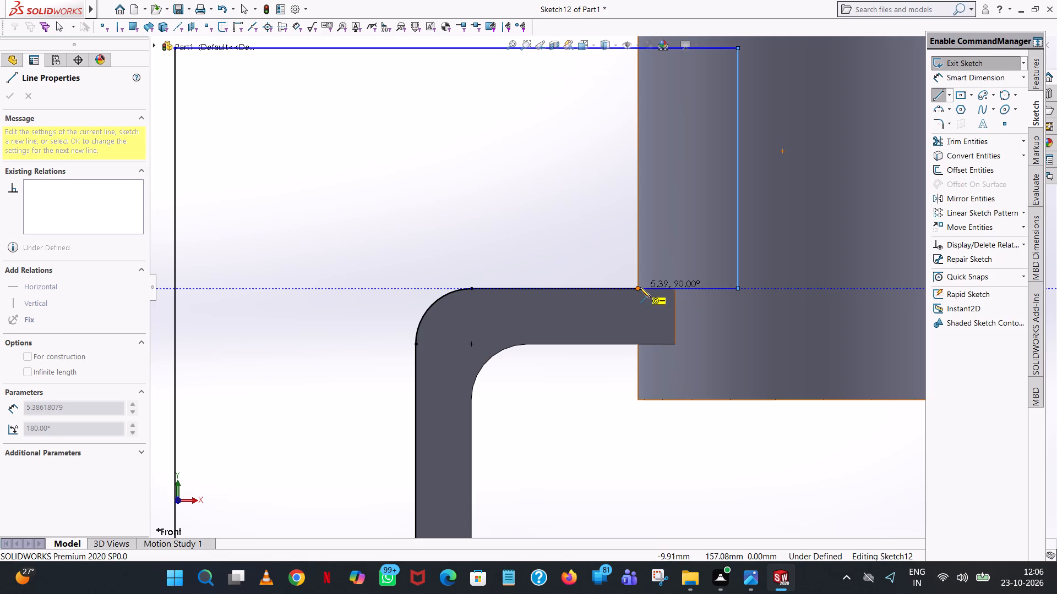
pyautogui.rightClick(640, 287)
pyautogui.click(677, 291)
# Add a 19 mm sketch fillet at the profile's top outer corner, between the long vertical line and the top horizontal line.
pyautogui.scroll(8, 683, 277)
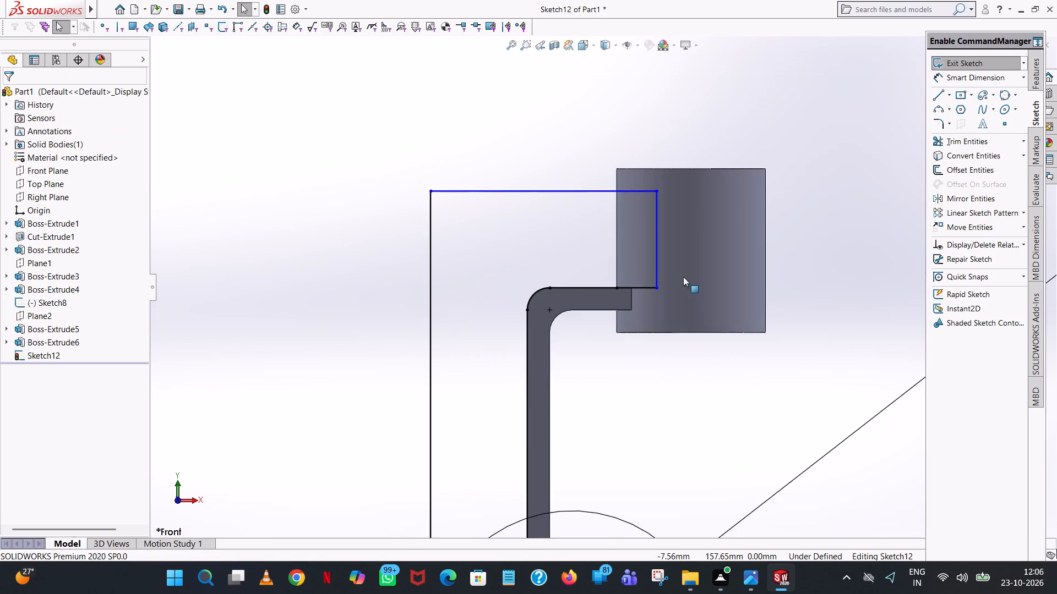
pyautogui.scroll(3, 683, 277)
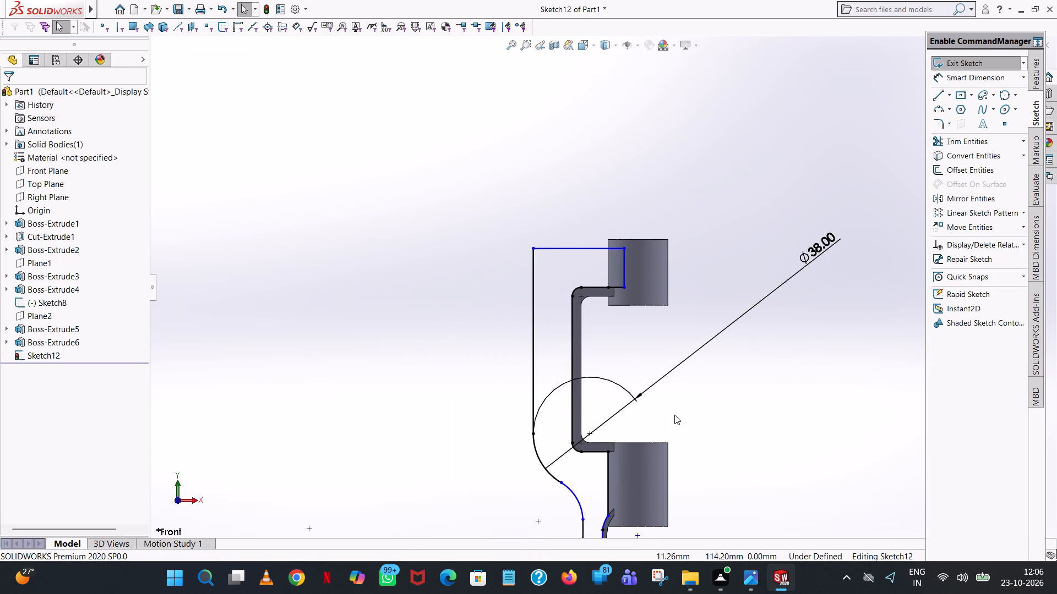
pyautogui.scroll(5, 675, 414)
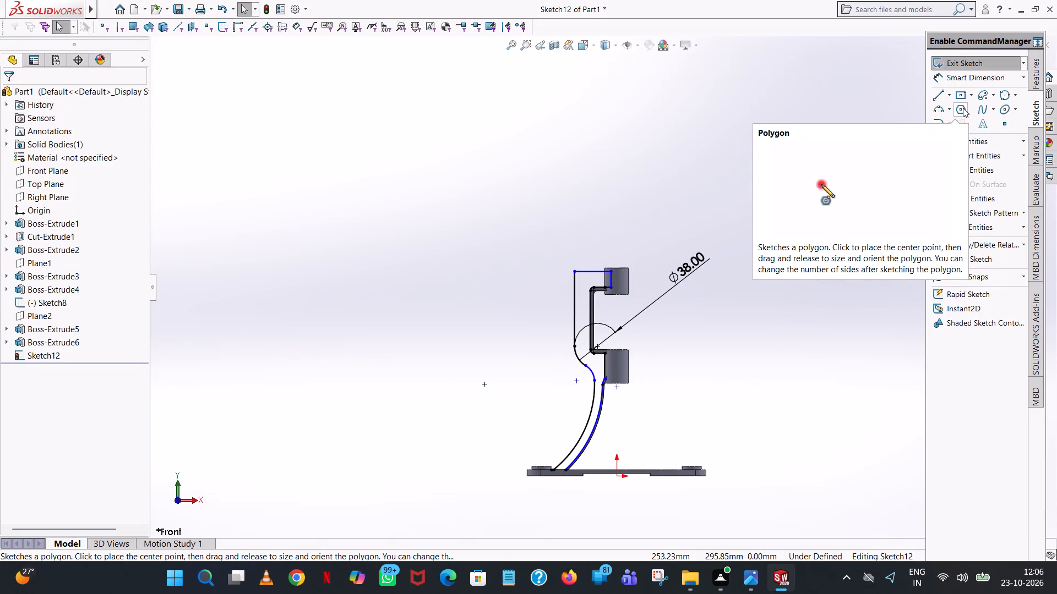
pyautogui.click(934, 125)
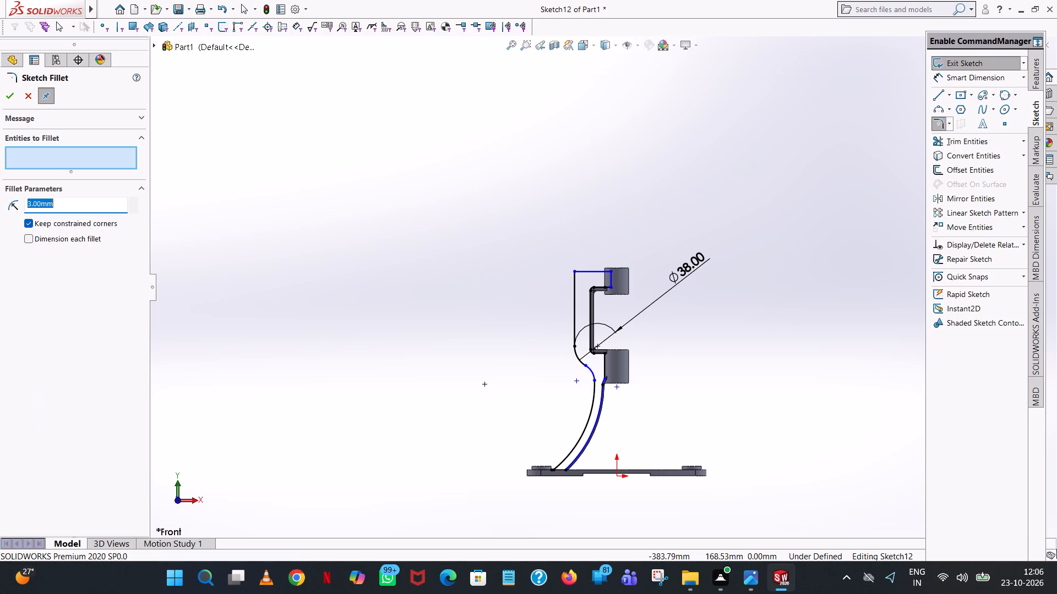
pyautogui.write('19')
pyautogui.press('Return')
pyautogui.scroll(-7, 589, 320)
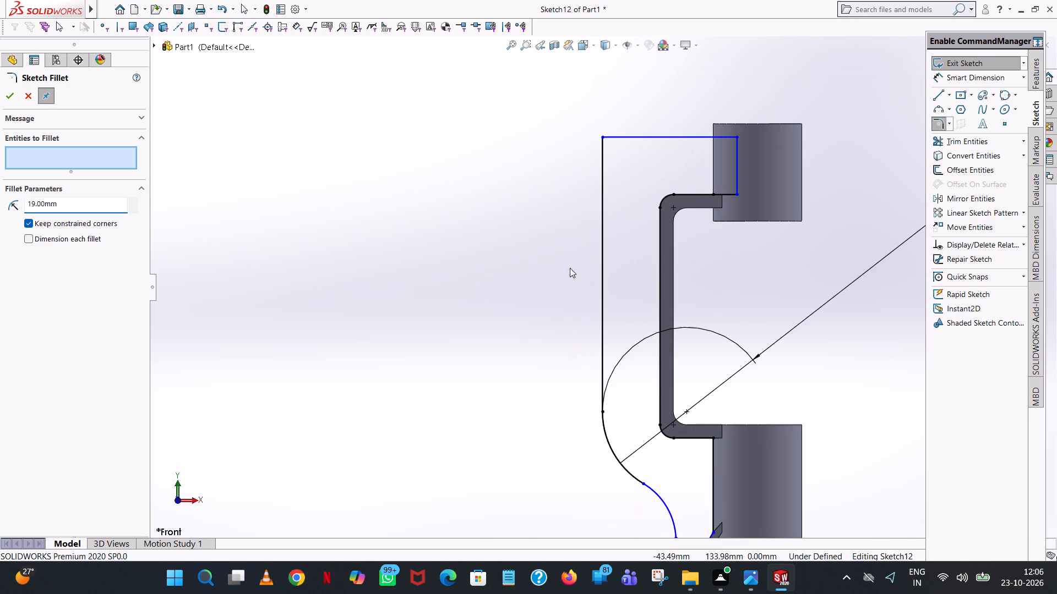
pyautogui.click(604, 135)
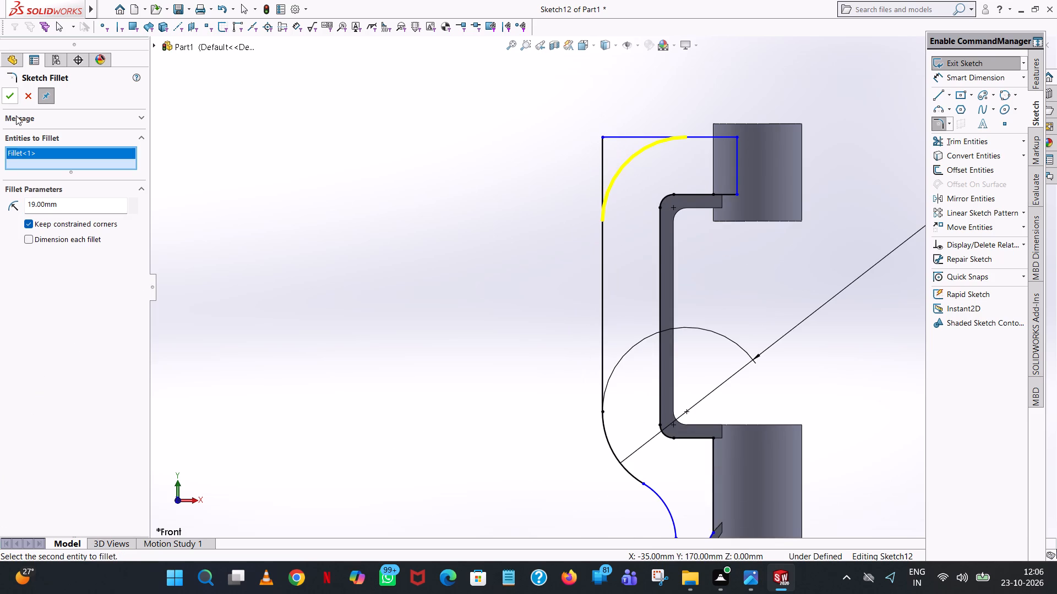
pyautogui.click(3, 92)
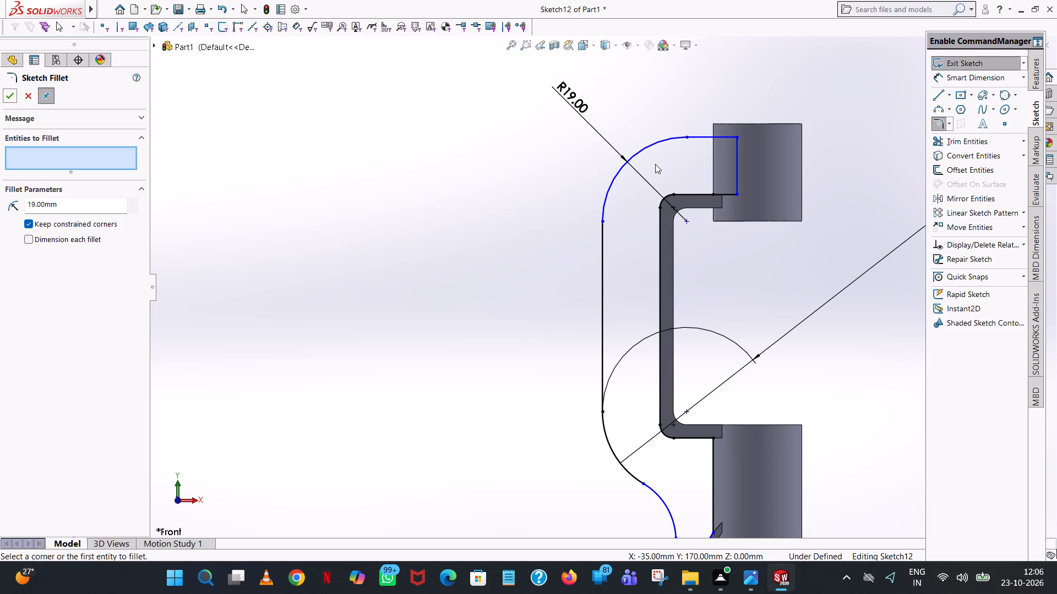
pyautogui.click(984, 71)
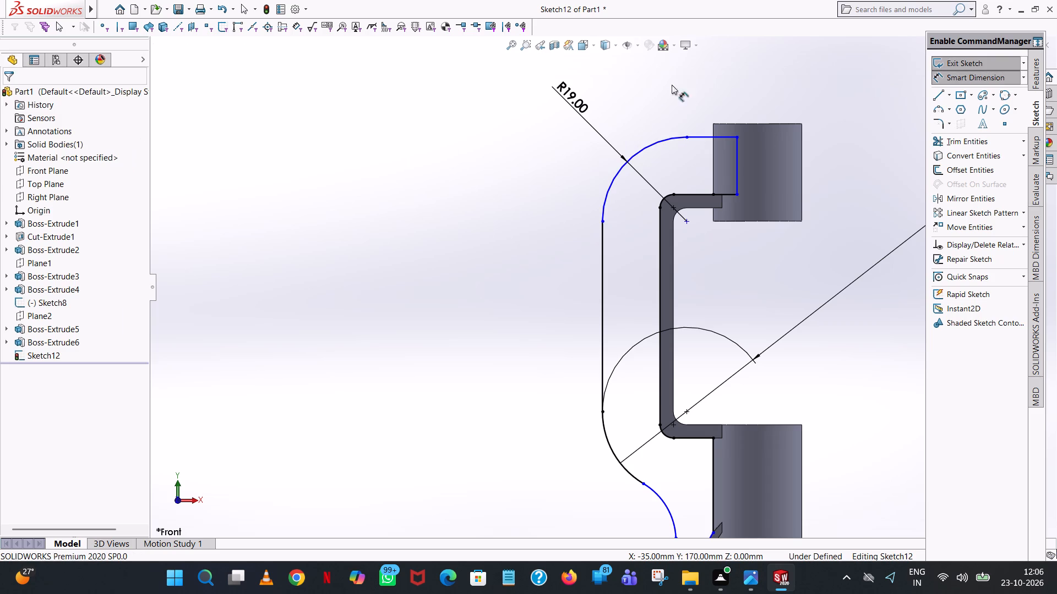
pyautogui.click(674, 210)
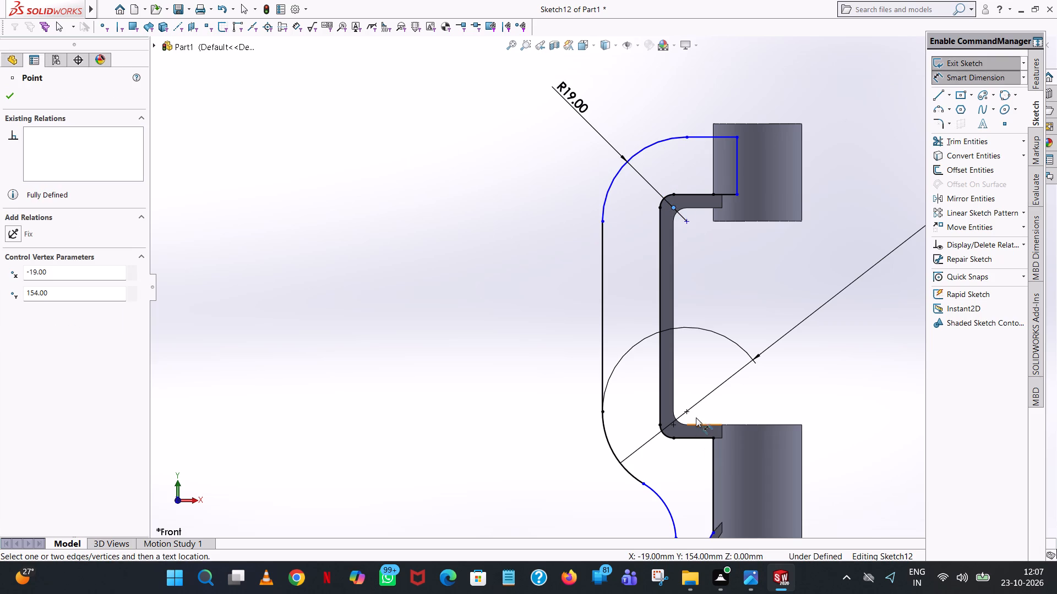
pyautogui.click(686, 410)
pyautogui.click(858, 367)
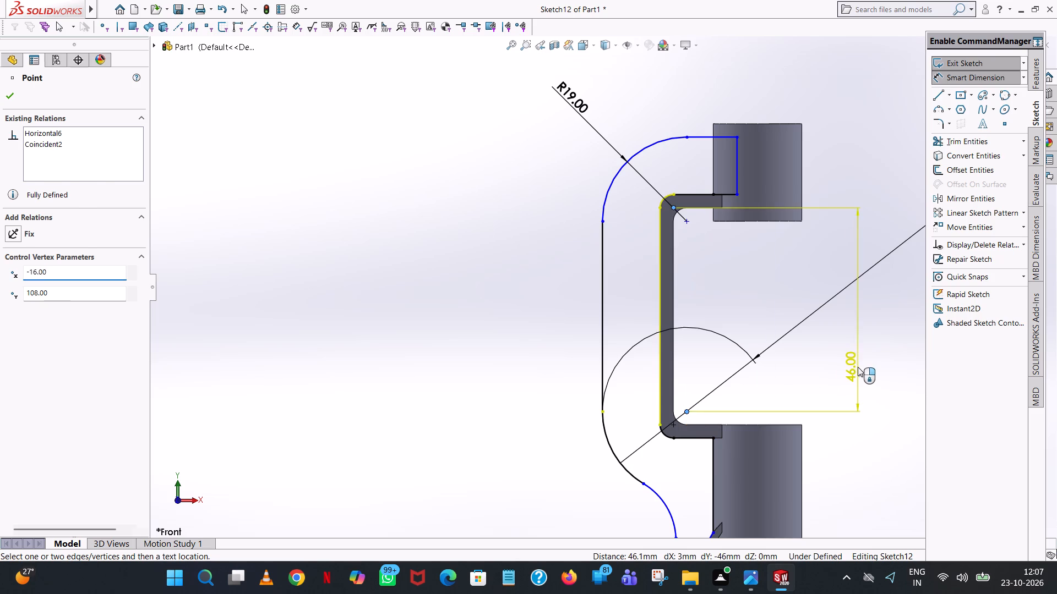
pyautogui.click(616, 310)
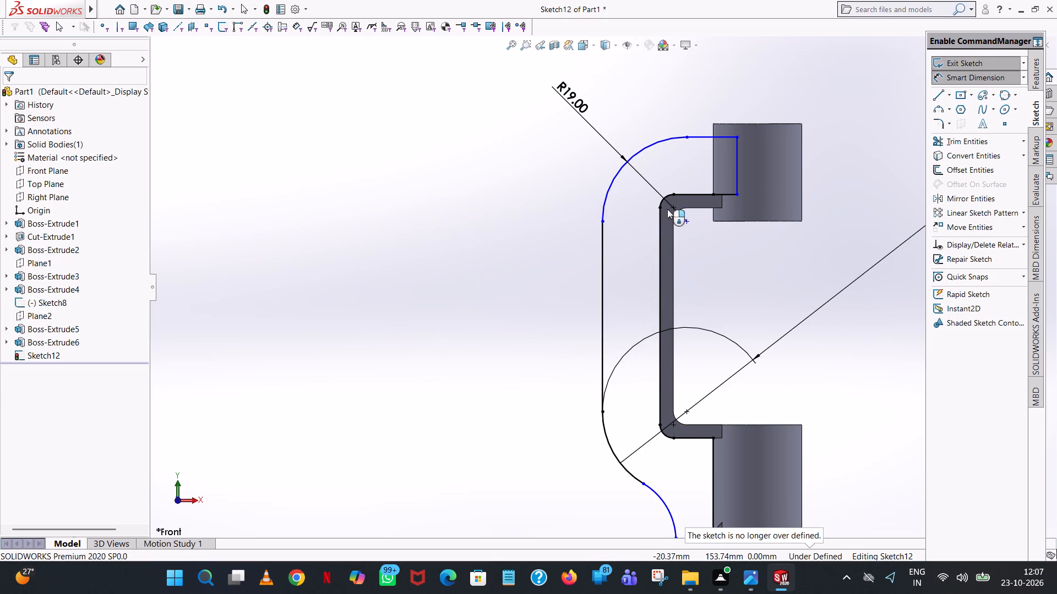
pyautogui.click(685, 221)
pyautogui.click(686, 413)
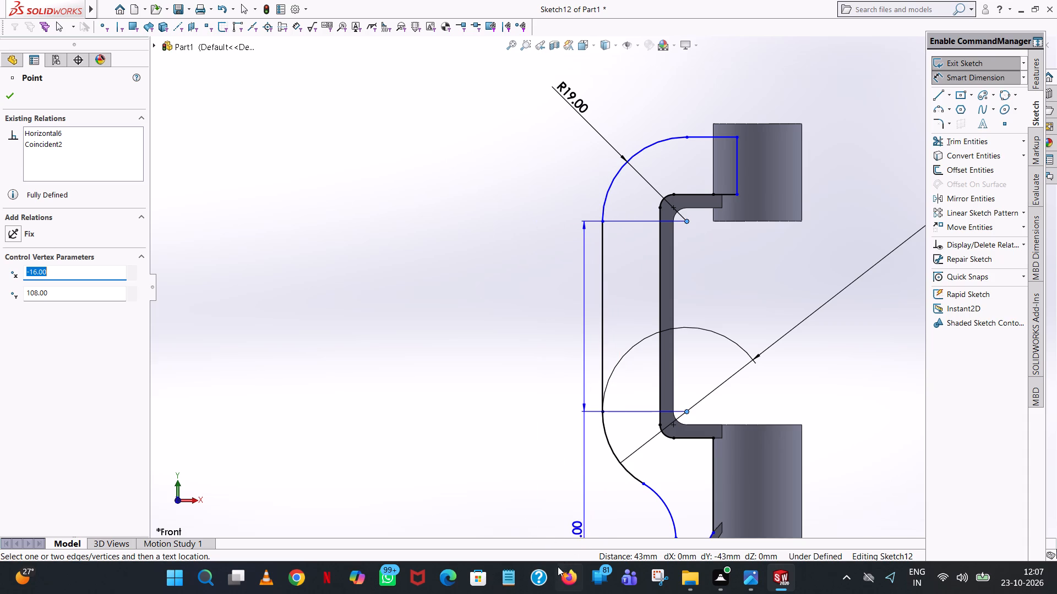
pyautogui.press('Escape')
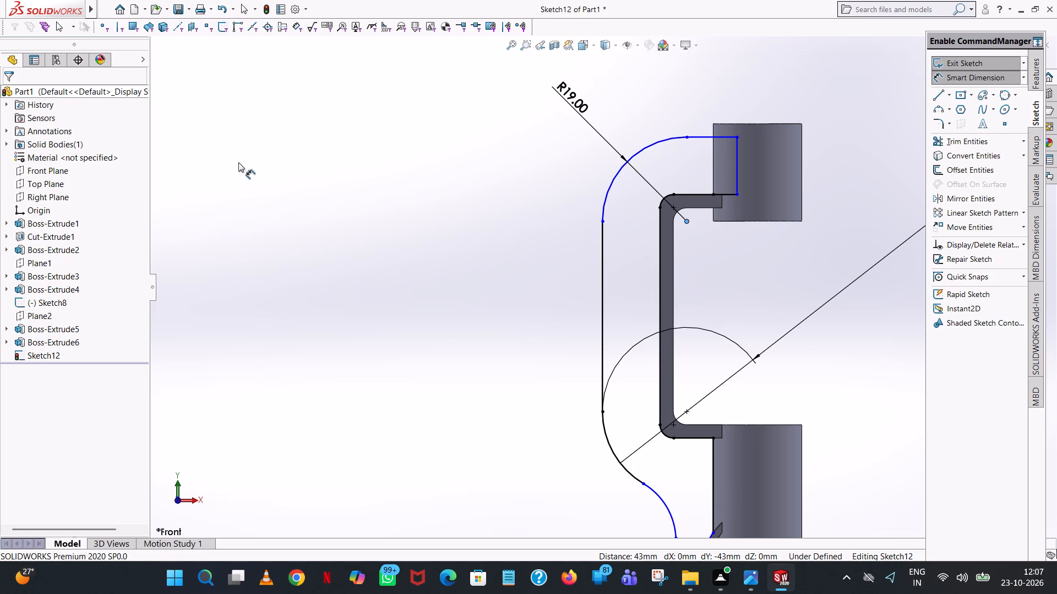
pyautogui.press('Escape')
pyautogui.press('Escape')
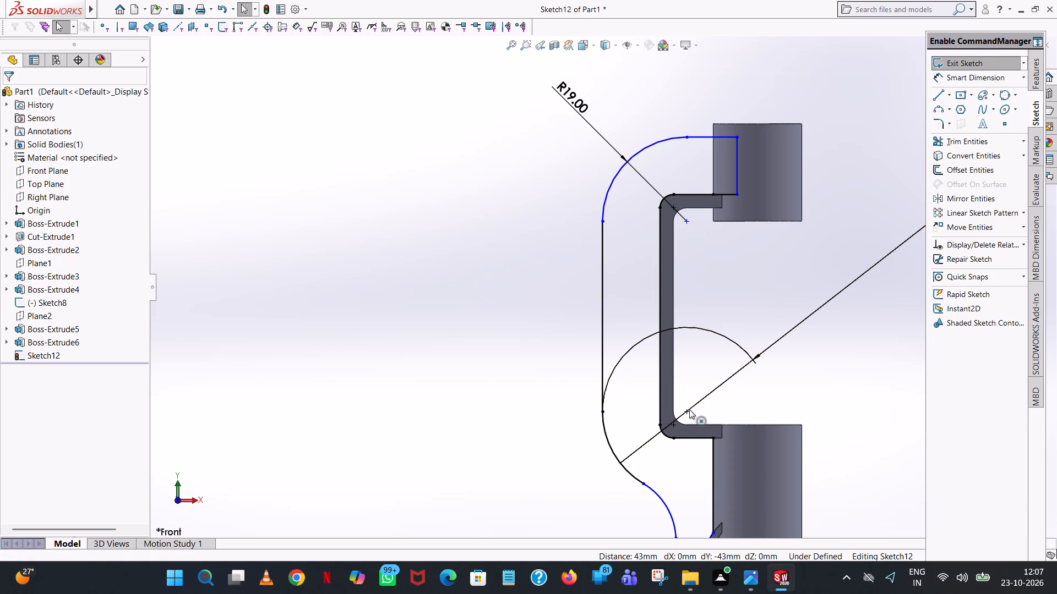
# Add a vertical relation between the centre points of the 19 mm fillet and the 38 mm diameter arc, deleting all conflicting relations and dimensions.
pyautogui.keyDown('ctrl'); pyautogui.click(689, 409); pyautogui.keyUp('ctrl')
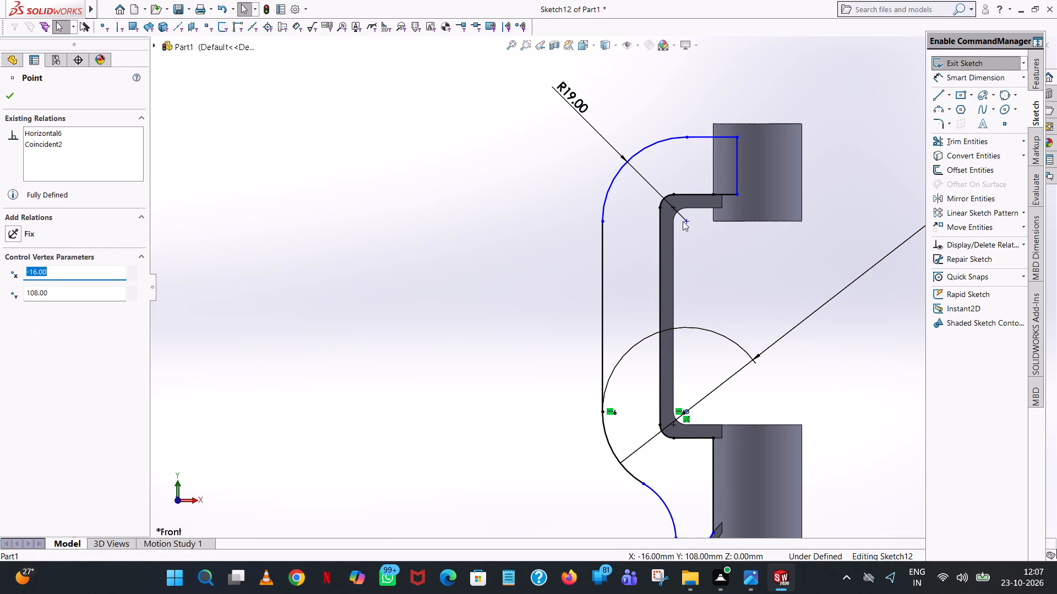
pyautogui.keyDown('ctrl'); pyautogui.click(686, 221); pyautogui.keyUp('ctrl')
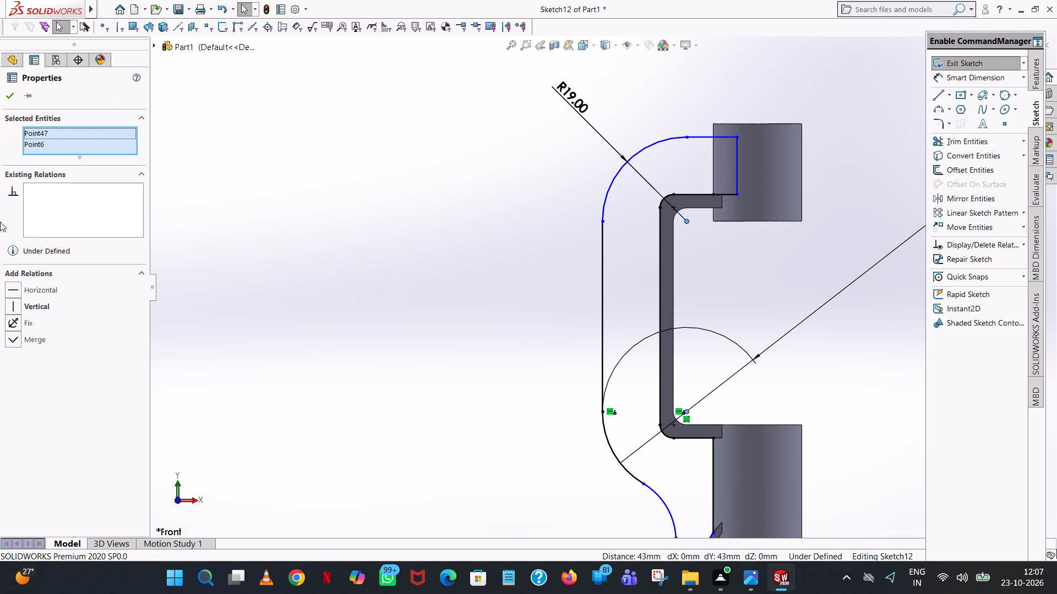
pyautogui.click(24, 306)
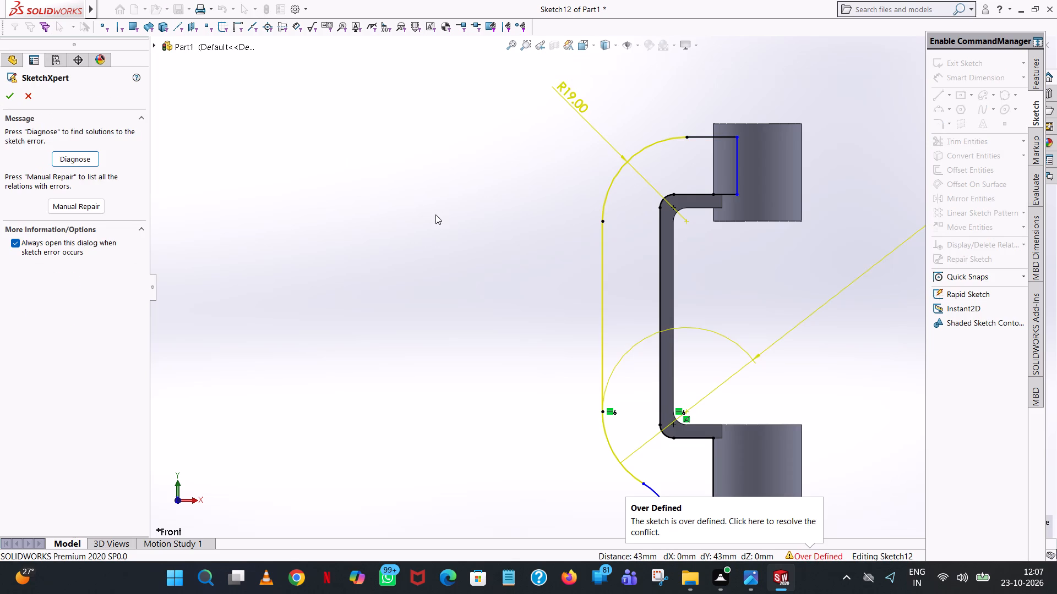
pyautogui.click(102, 202)
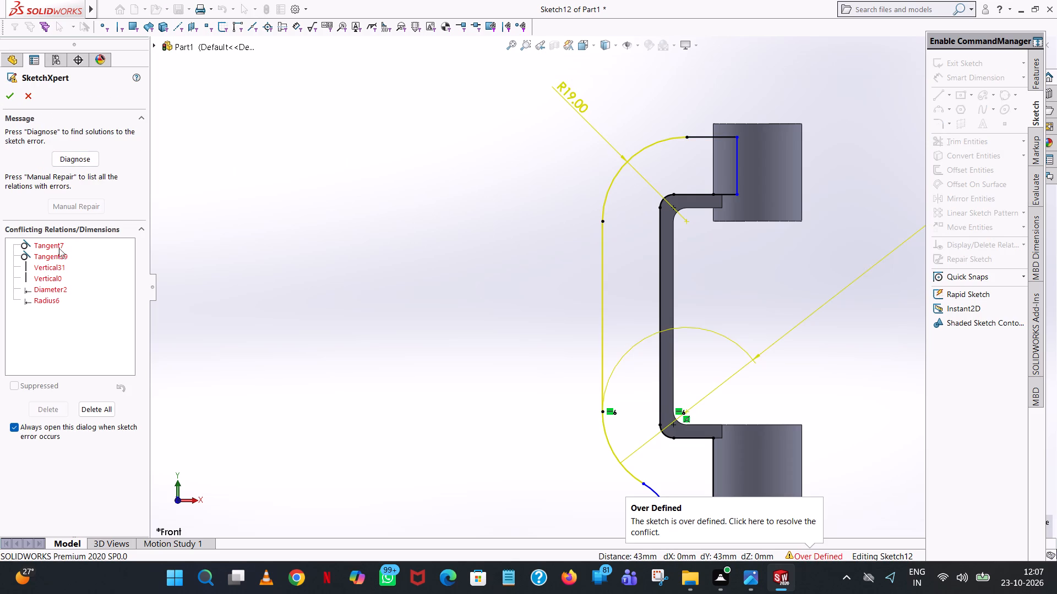
pyautogui.click(88, 407)
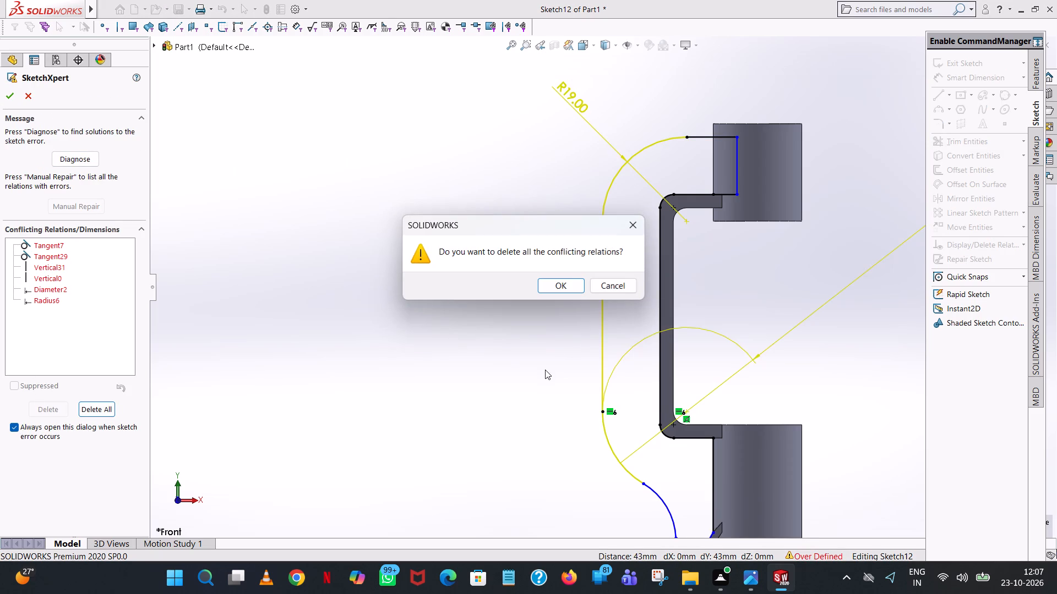
pyautogui.click(568, 278)
pyautogui.scroll(4, 601, 267)
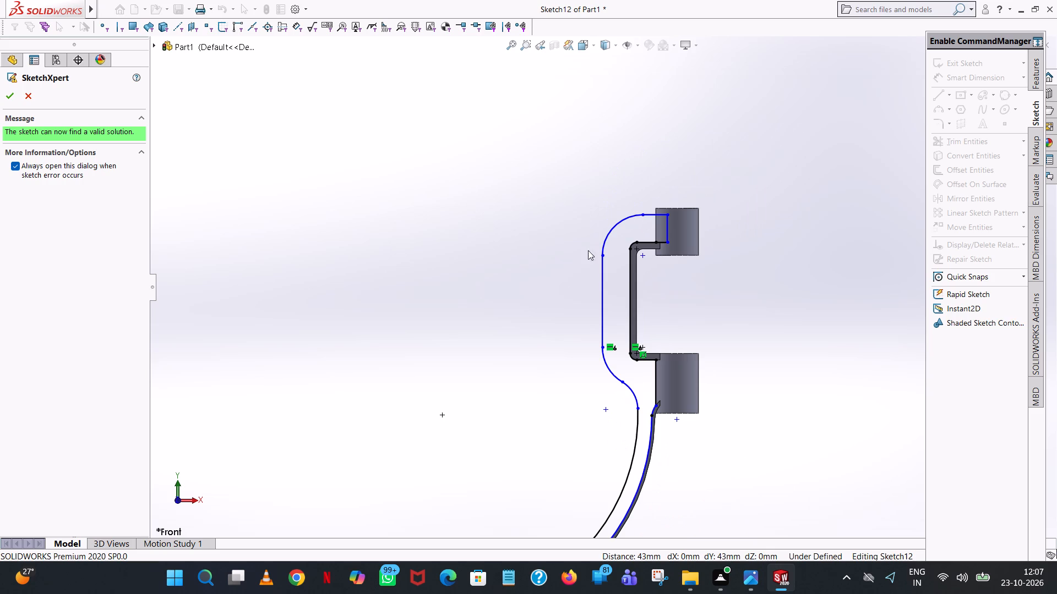
pyautogui.click(14, 98)
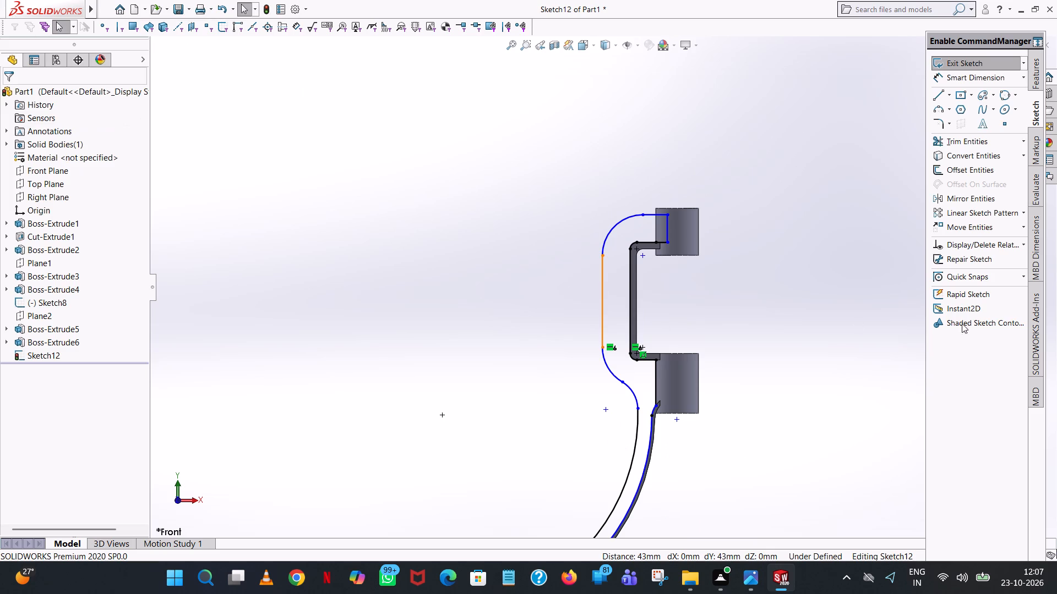
# Extrude the closed second rib profile 8 mm with the Mid Plane end condition, leaving the result unmerged from the existing body.
pyautogui.click(1036, 69)
pyautogui.click(982, 62)
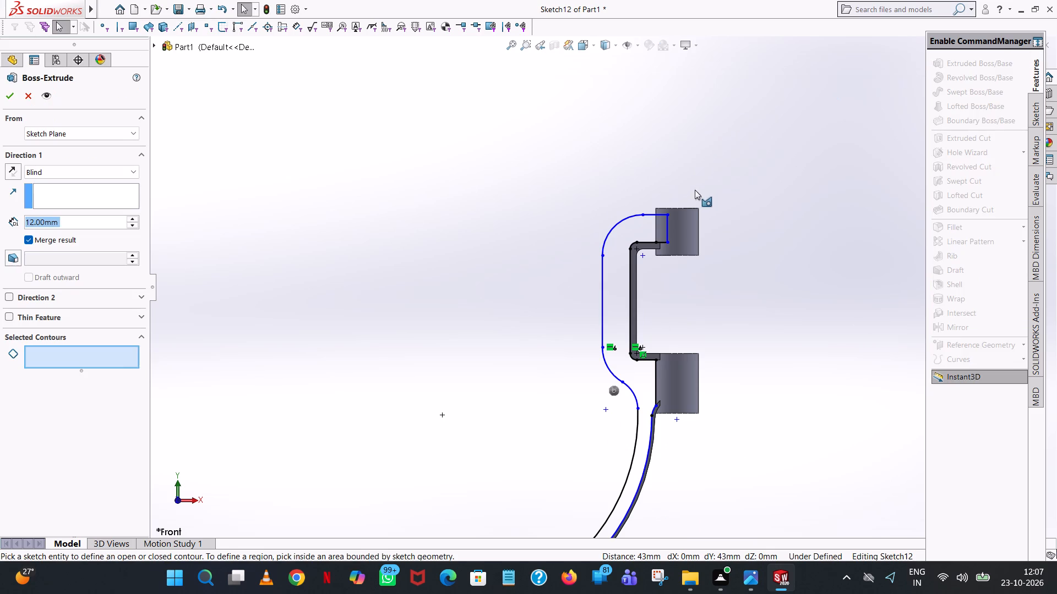
pyautogui.click(645, 223)
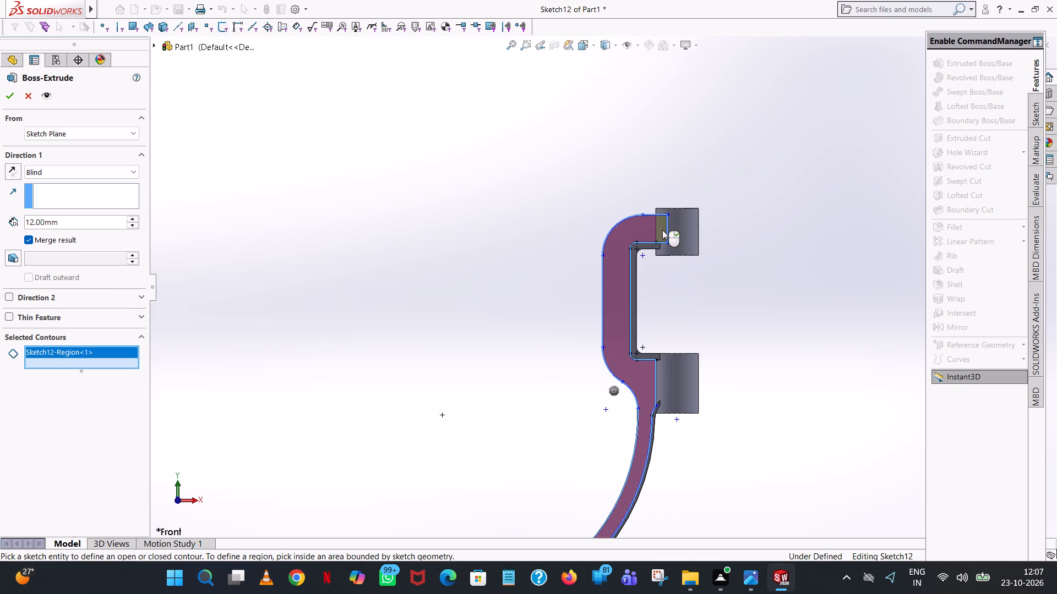
pyautogui.click(662, 230)
pyautogui.click(650, 227)
pyautogui.moveTo(728, 235); pyautogui.dragTo(716, 261, button='middle')
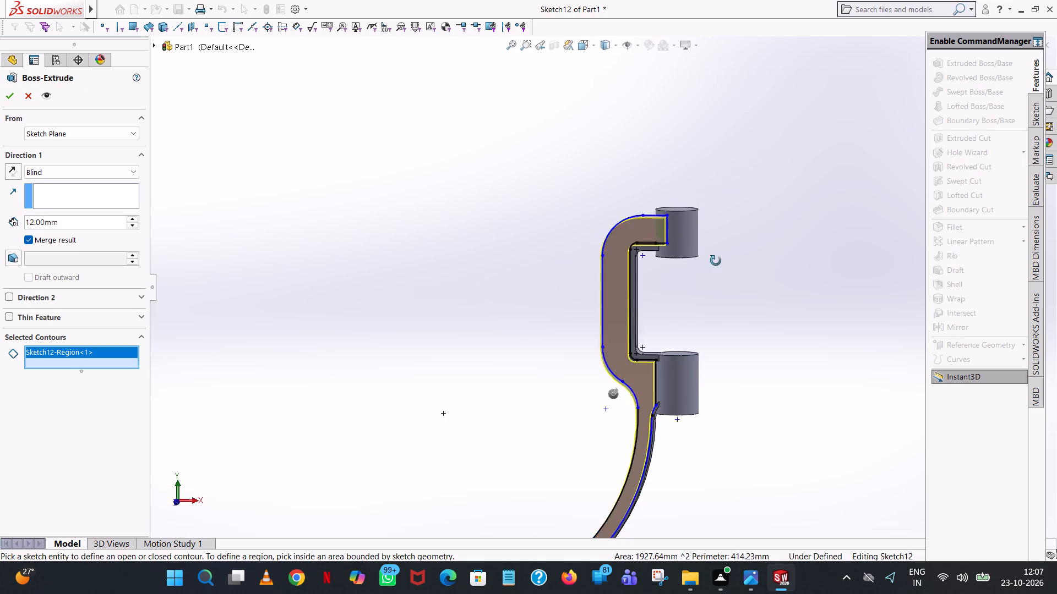
pyautogui.moveTo(716, 261); pyautogui.dragTo(615, 507, button='middle')
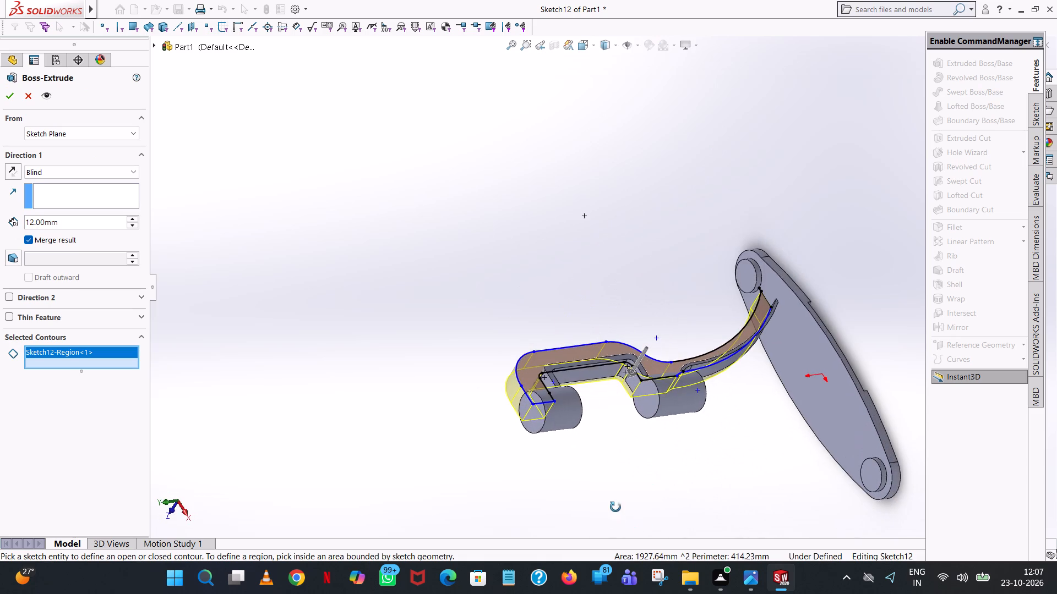
pyautogui.moveTo(615, 507); pyautogui.dragTo(755, 311, button='middle')
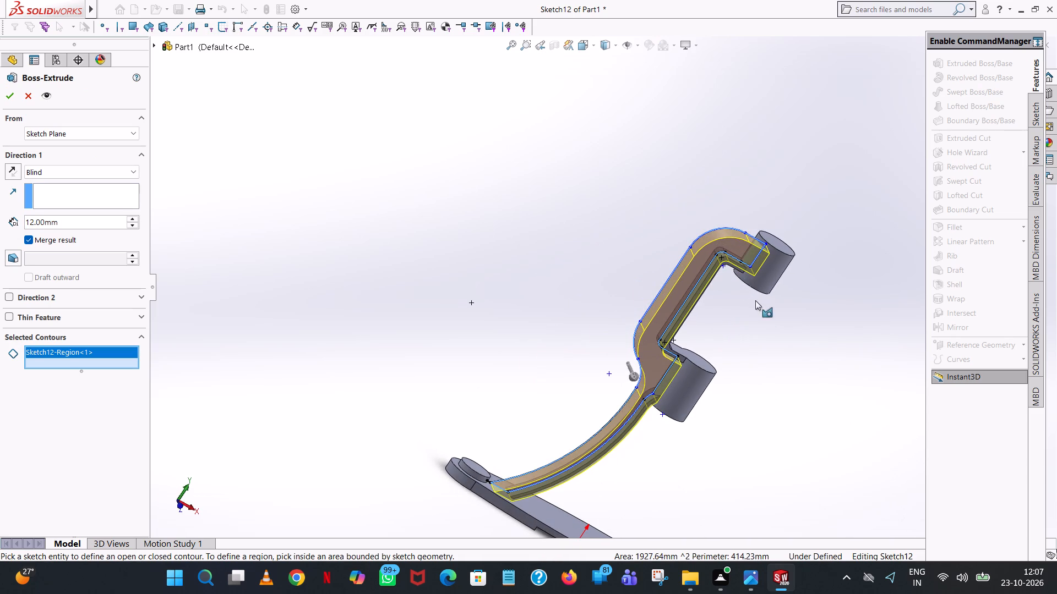
pyautogui.scroll(-6, 500, 433)
pyautogui.scroll(-3, 532, 483)
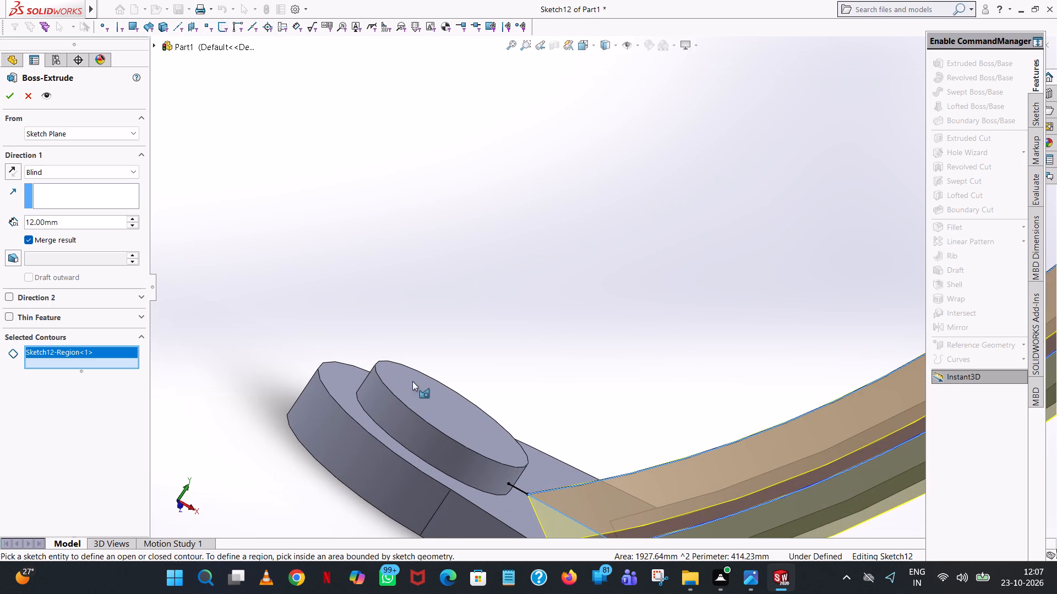
pyautogui.click(86, 173)
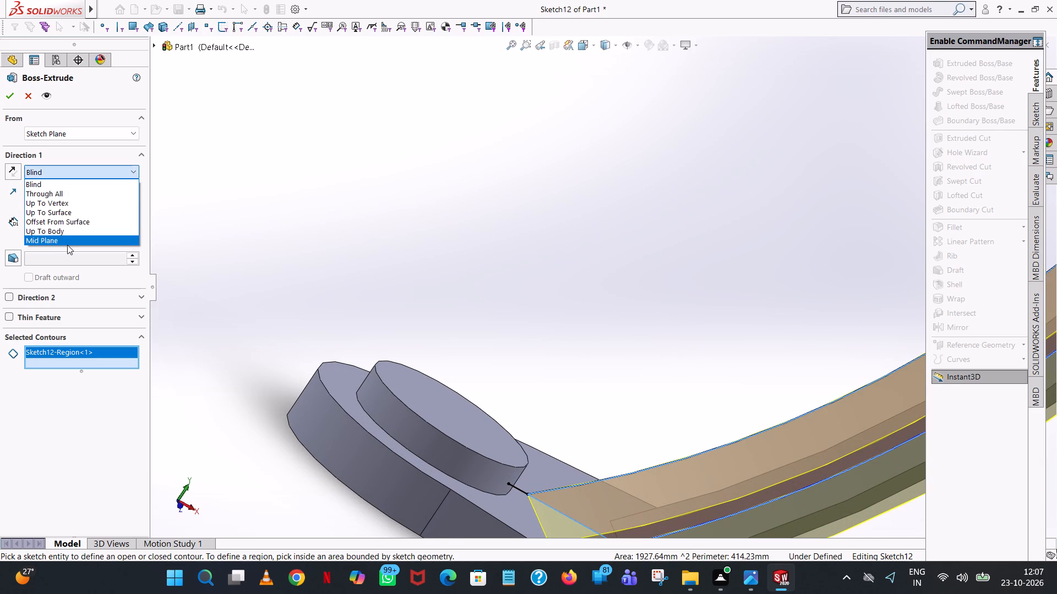
pyautogui.click(67, 245)
pyautogui.click(72, 235)
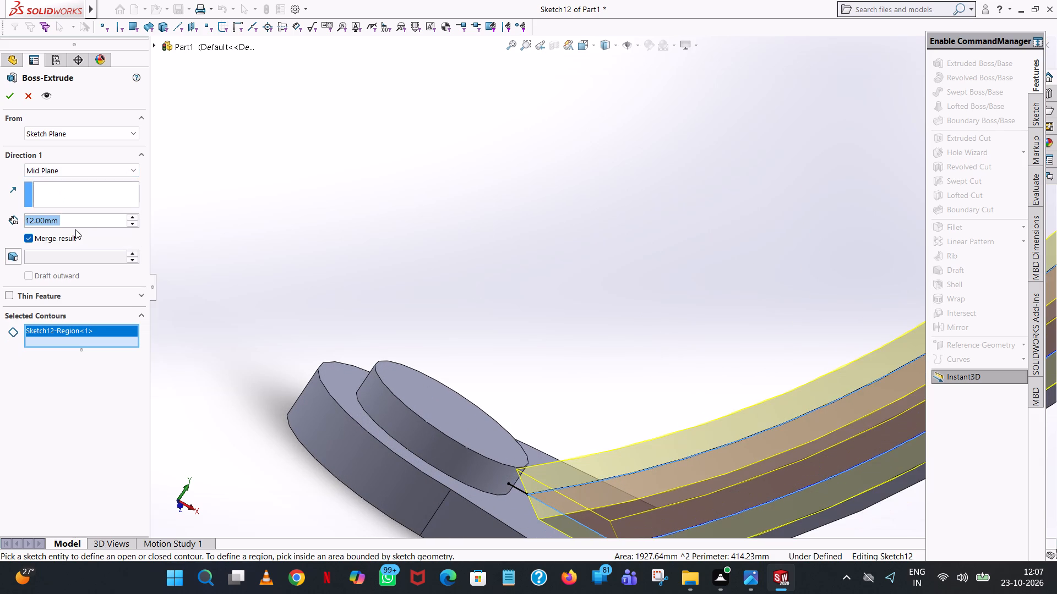
pyautogui.press('8')
pyautogui.press('Return')
pyautogui.scroll(7, 269, 232)
pyautogui.click(13, 100)
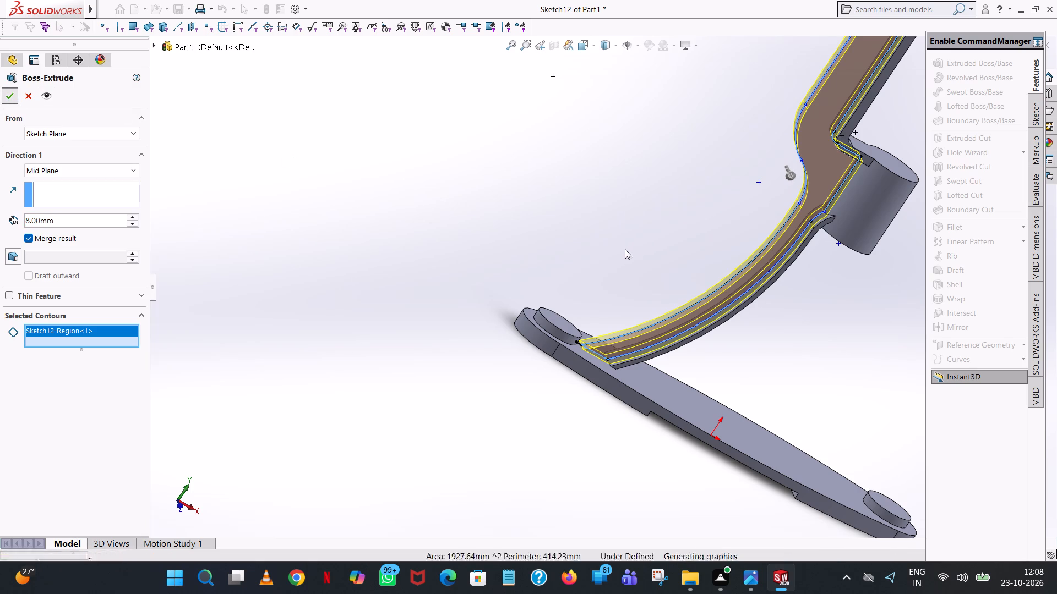
pyautogui.click(628, 250)
pyautogui.scroll(1, 634, 239)
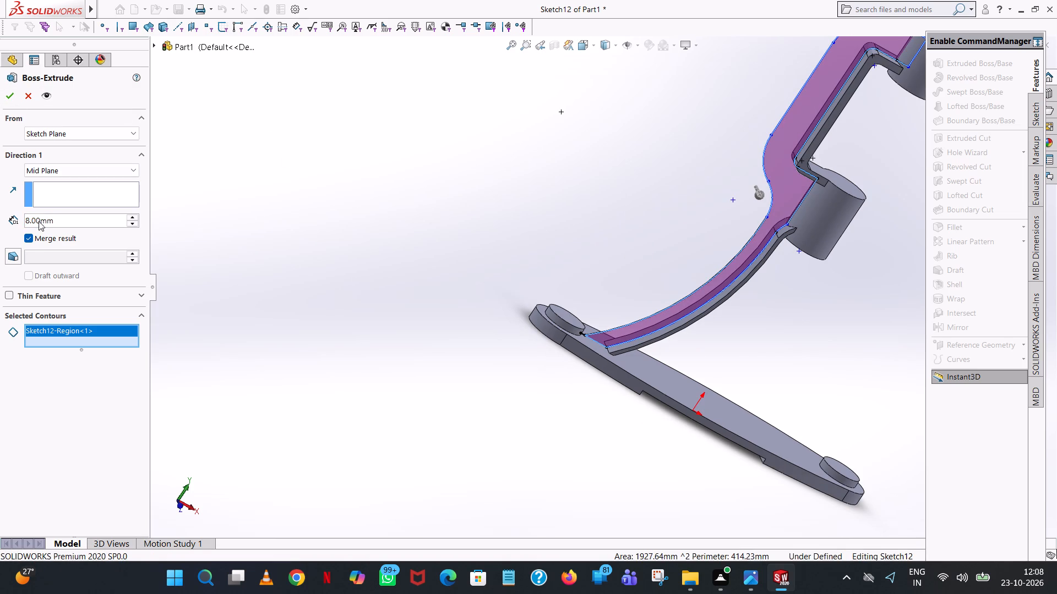
pyautogui.click(31, 237)
pyautogui.click(14, 101)
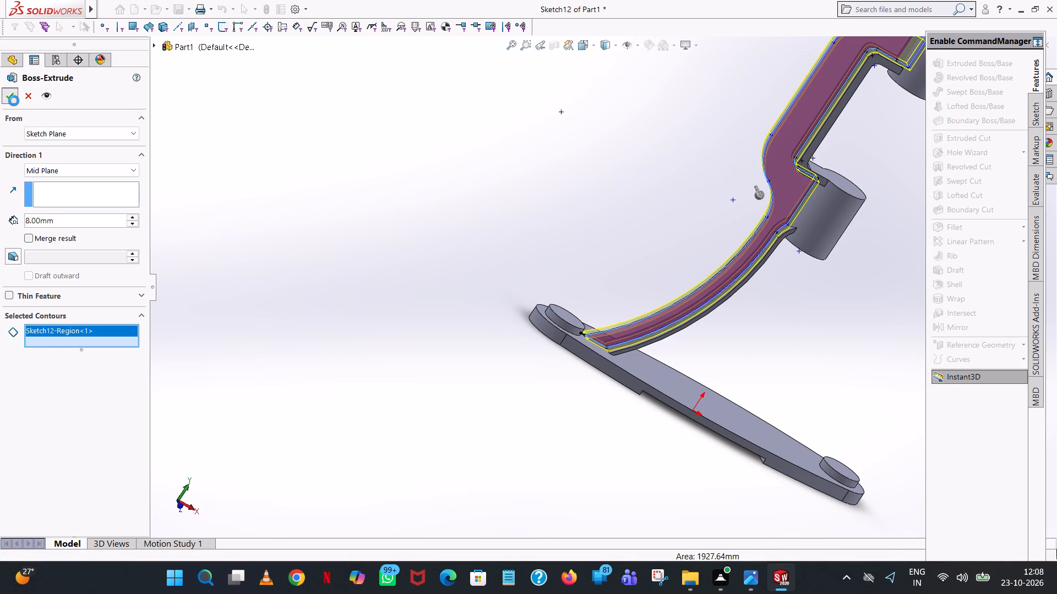
pyautogui.click(638, 175)
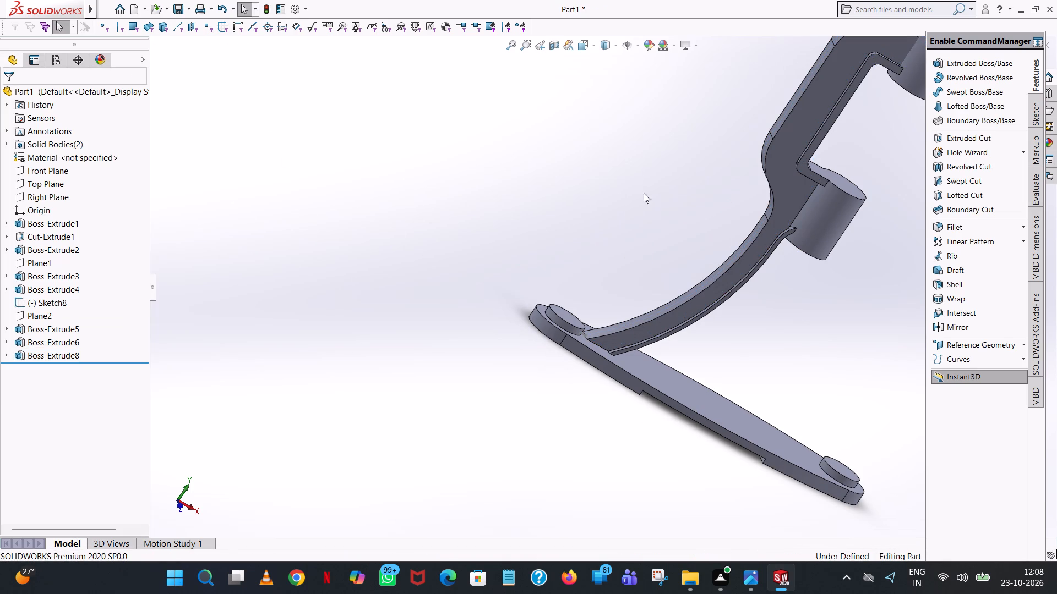
# Examine the extruded rib from several angles, checking how it meets the base, the C-shaped bracket and both cylinders.
pyautogui.moveTo(673, 346); pyautogui.dragTo(682, 524, button='middle')
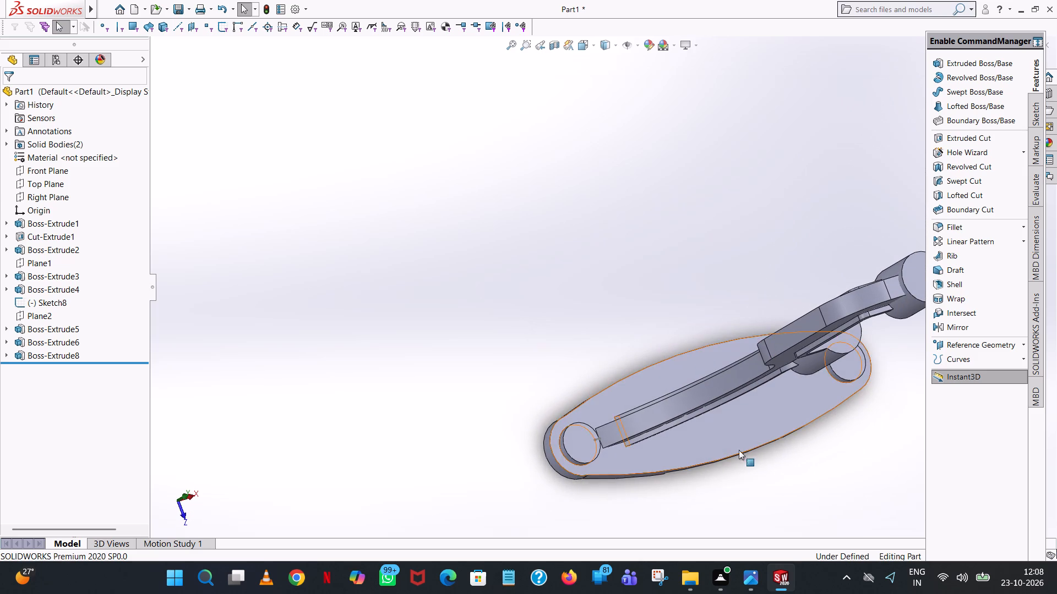
pyautogui.scroll(6, 769, 346)
pyautogui.moveTo(769, 346); pyautogui.dragTo(755, 317, button='middle')
pyautogui.moveTo(743, 272); pyautogui.dragTo(732, 75, button='middle')
pyautogui.scroll(1, 732, 222)
pyautogui.scroll(-6, 673, 344)
pyautogui.scroll(-7, 544, 183)
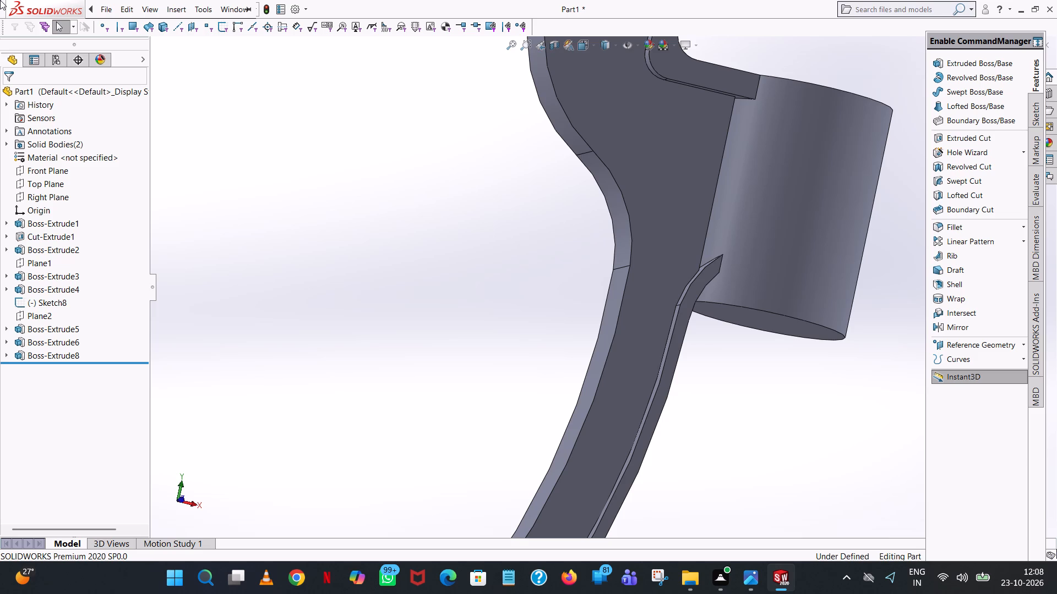
pyautogui.moveTo(59, 219); pyautogui.dragTo(151, 593)
pyautogui.moveTo(59, 219); pyautogui.dragTo(151, 593, button='right')
pyautogui.moveTo(145, 593); pyautogui.dragTo(151, 593, button='middle')
pyautogui.scroll(1, 151, 593)
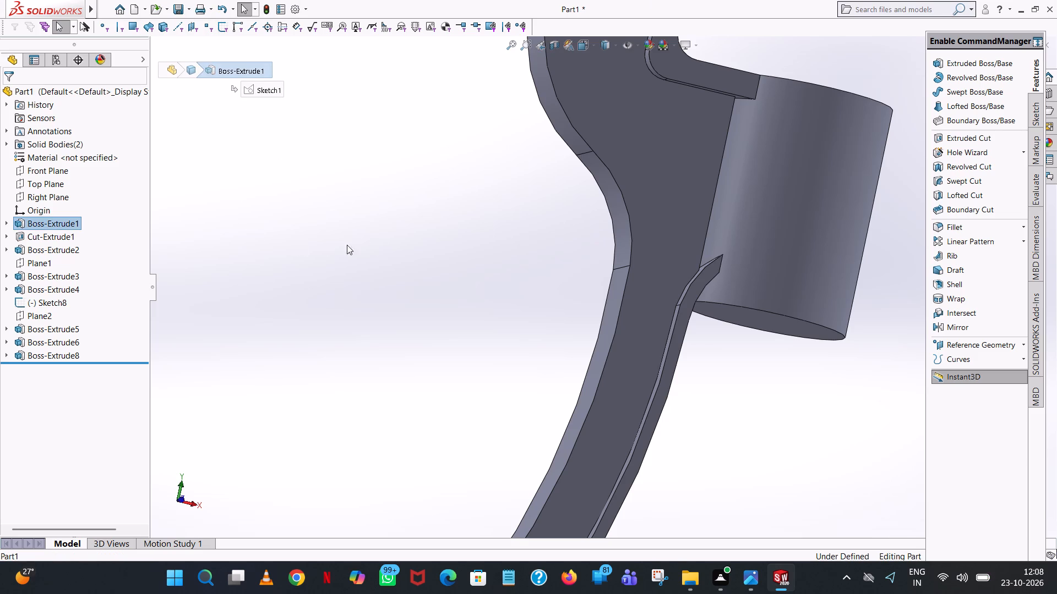
pyautogui.click(476, 243)
pyautogui.scroll(8, 484, 244)
pyautogui.moveTo(705, 257); pyautogui.dragTo(737, 382, button='middle')
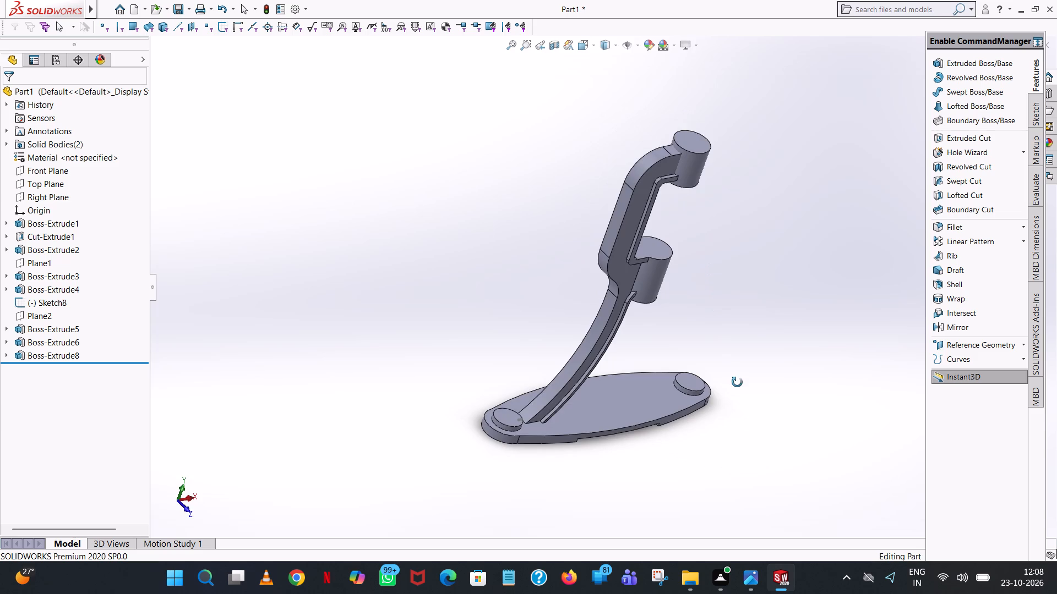
pyautogui.moveTo(737, 382); pyautogui.dragTo(804, 379, button='middle')
pyautogui.moveTo(804, 379); pyautogui.dragTo(782, 378, button='middle')
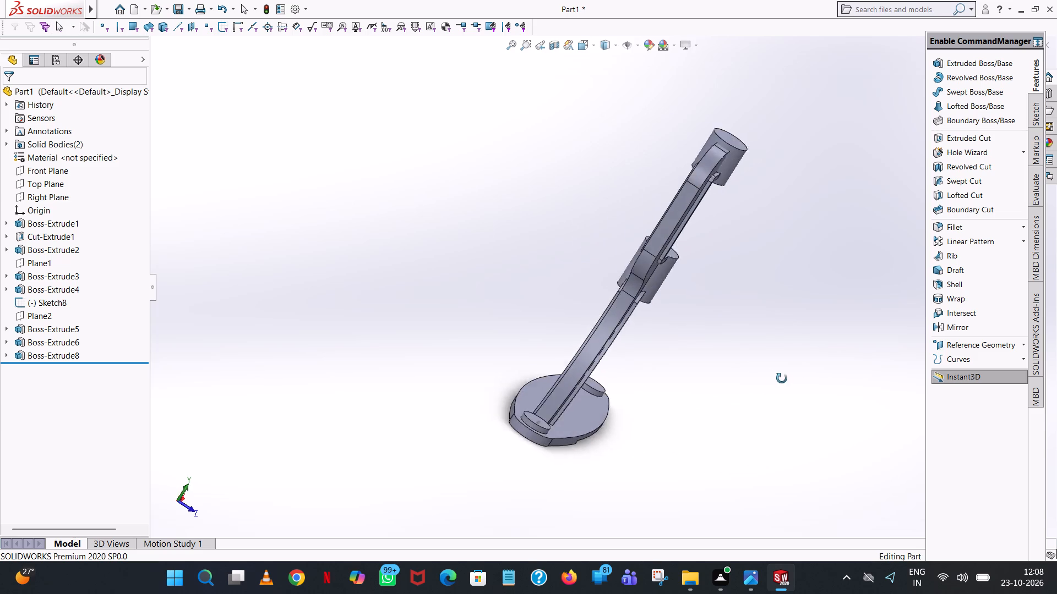
pyautogui.moveTo(782, 378); pyautogui.dragTo(722, 339, button='middle')
pyautogui.moveTo(718, 334); pyautogui.dragTo(744, 424, button='middle')
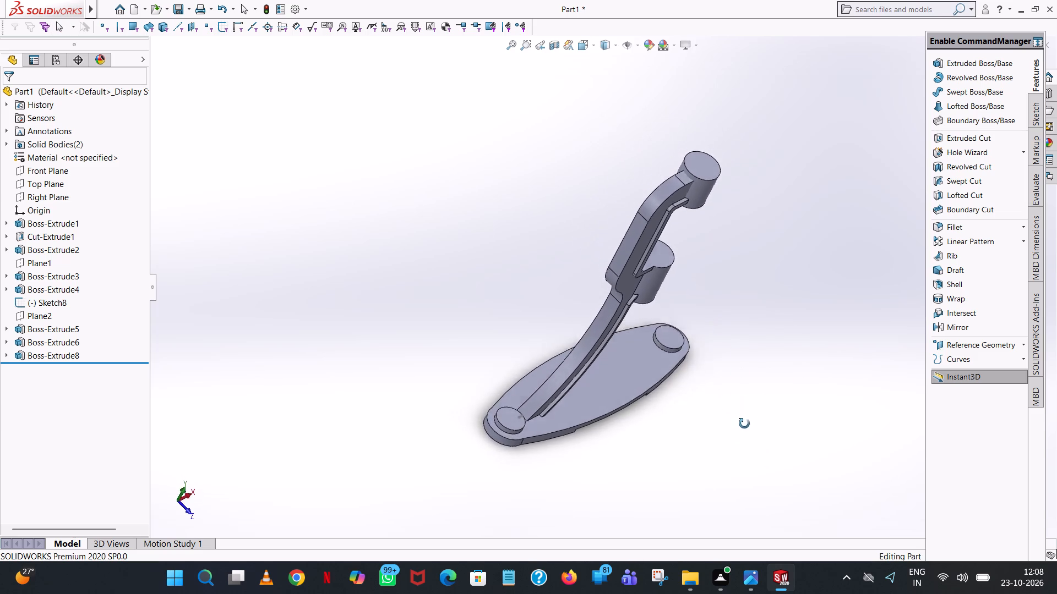
pyautogui.moveTo(744, 424); pyautogui.dragTo(668, 273, button='middle')
pyautogui.scroll(1, 736, 458)
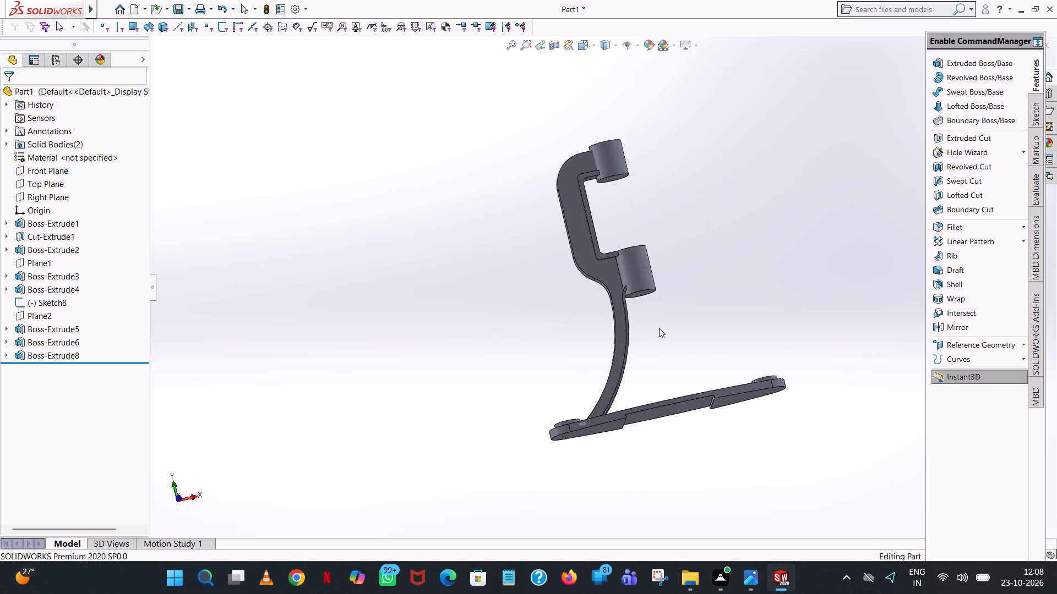
pyautogui.scroll(-3, 659, 328)
pyautogui.moveTo(659, 328); pyautogui.dragTo(785, 328, button='middle')
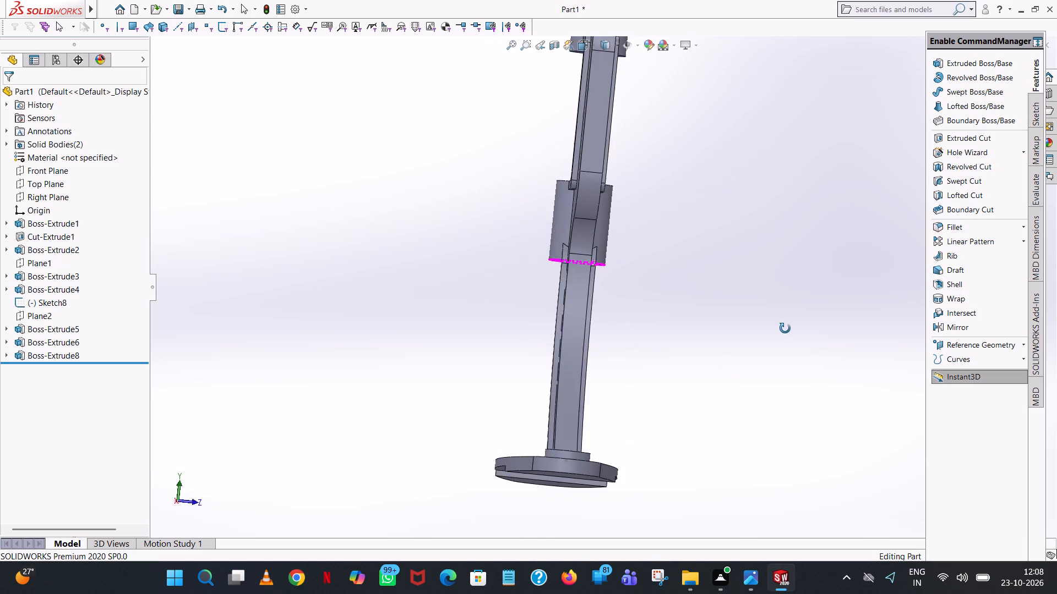
pyautogui.moveTo(785, 328); pyautogui.dragTo(796, 308, button='middle')
pyautogui.moveTo(728, 366); pyautogui.dragTo(647, 352, button='middle')
pyautogui.scroll(1, 685, 376)
pyautogui.click(696, 345)
pyautogui.scroll(1, 667, 326)
pyautogui.moveTo(666, 325); pyautogui.dragTo(632, 420, button='middle')
pyautogui.scroll(1, 653, 251)
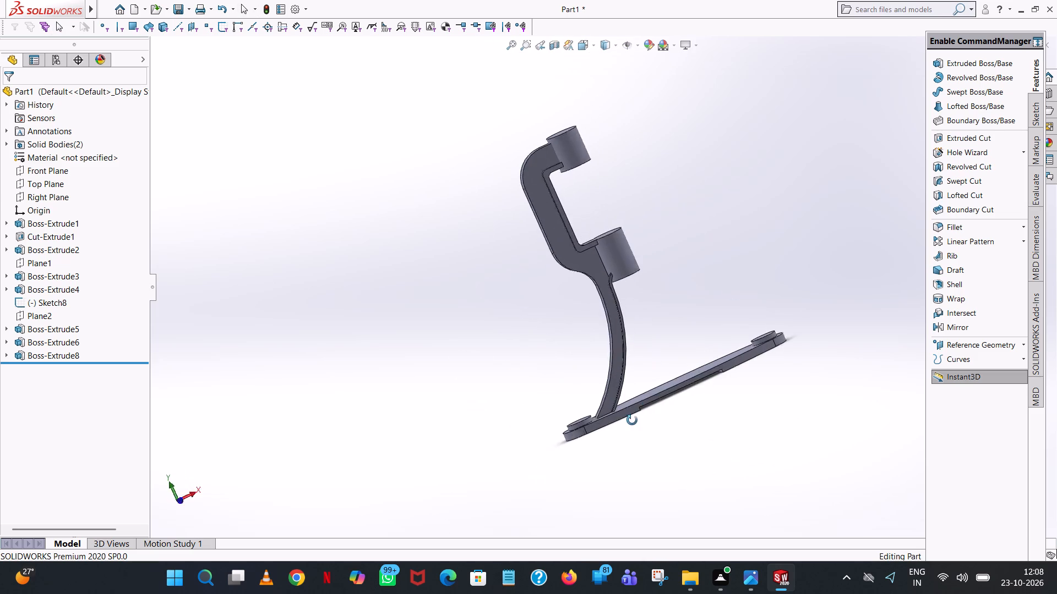
pyautogui.moveTo(632, 420); pyautogui.dragTo(611, 404, button='middle')
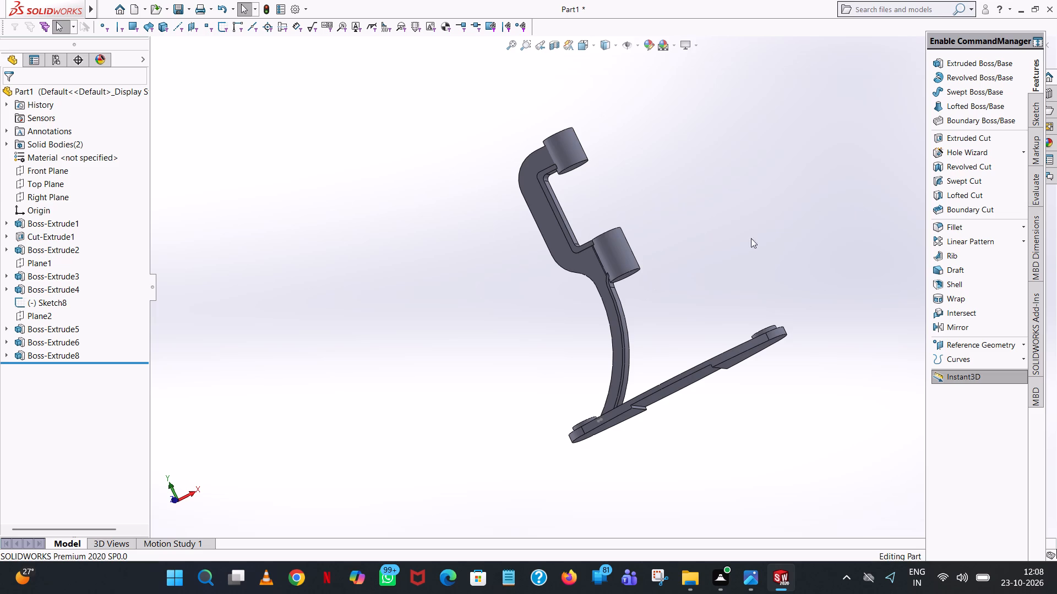
pyautogui.scroll(1, 765, 221)
pyautogui.moveTo(765, 221); pyautogui.dragTo(771, 157, button='middle')
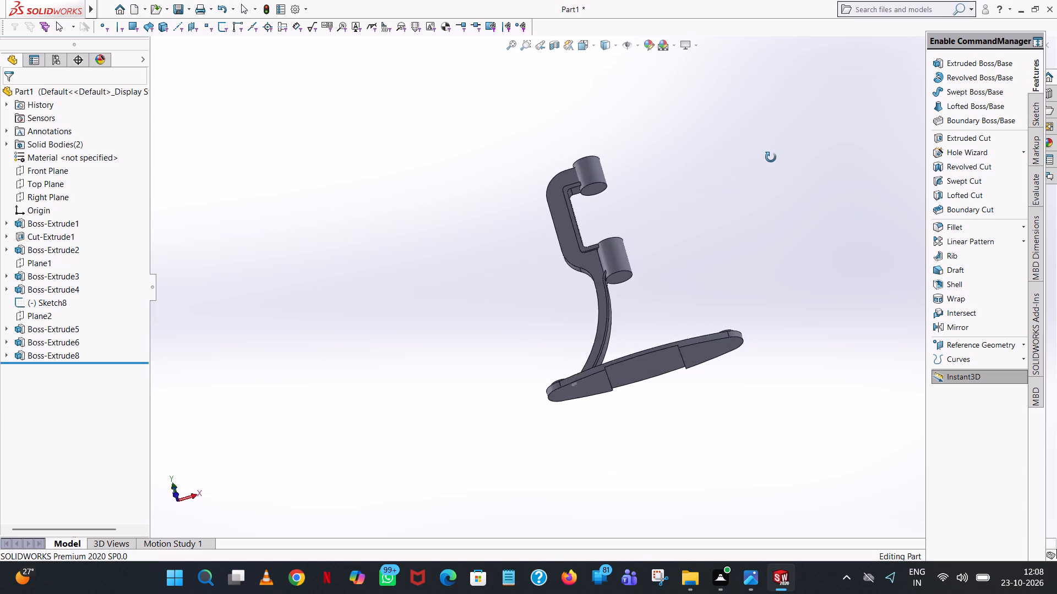
pyautogui.moveTo(771, 157); pyautogui.dragTo(781, 232, button='middle')
pyautogui.scroll(1, 781, 233)
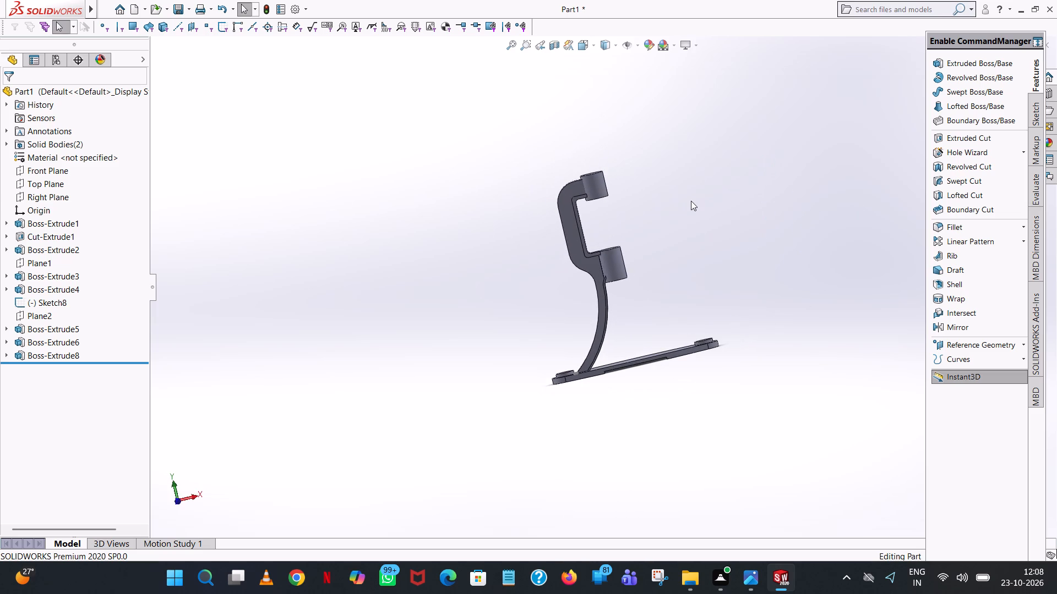
pyautogui.scroll(-4, 651, 292)
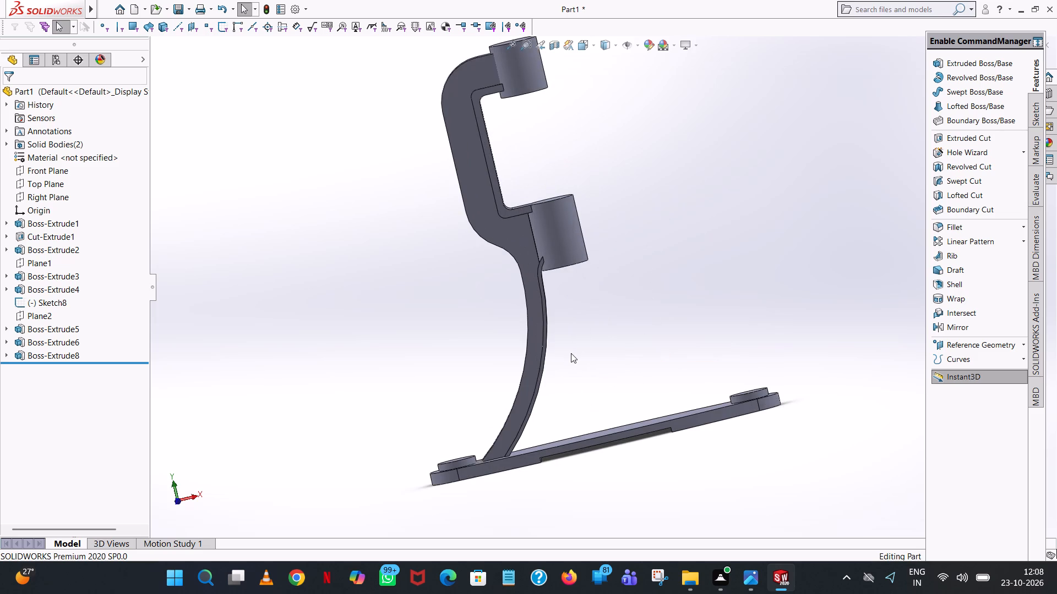
pyautogui.moveTo(570, 353); pyautogui.dragTo(646, 320, button='middle')
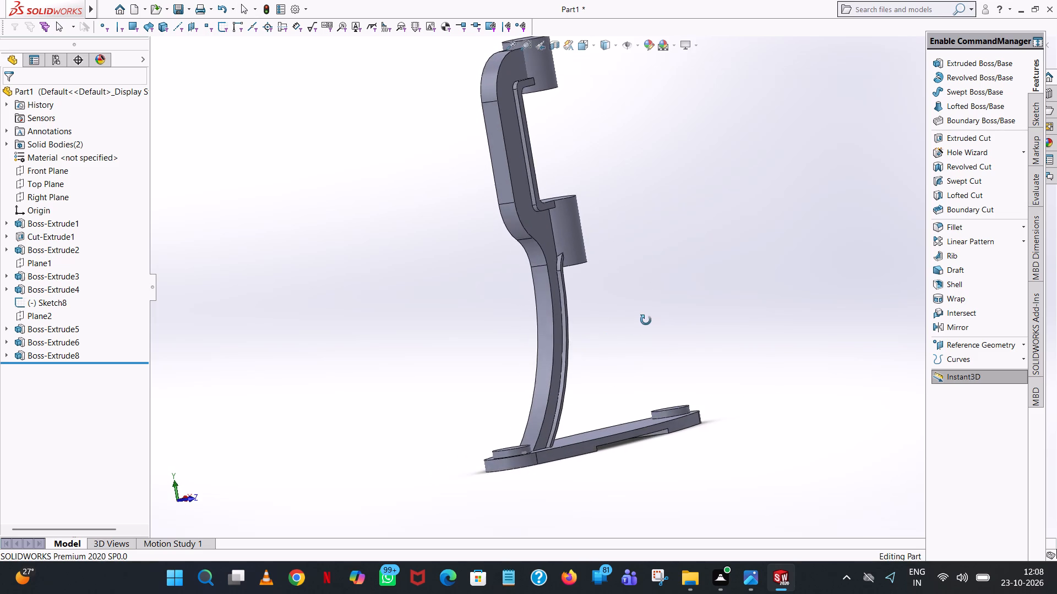
pyautogui.moveTo(646, 320); pyautogui.dragTo(557, 360, button='middle')
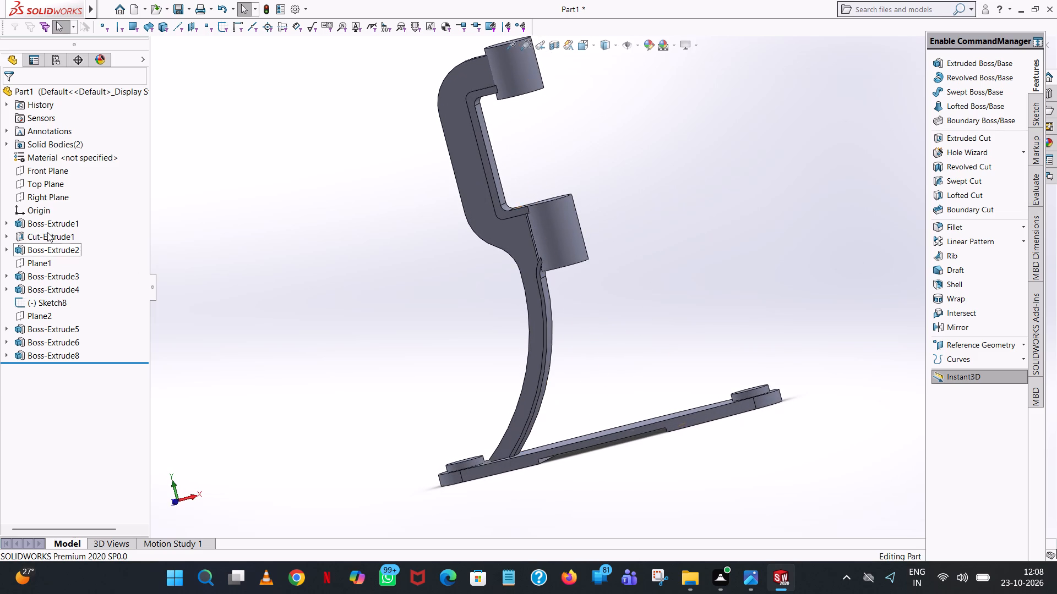
# Mirror the thin curved rib between the base and the lower cylinder about the Right Plane.
pyautogui.click(52, 190)
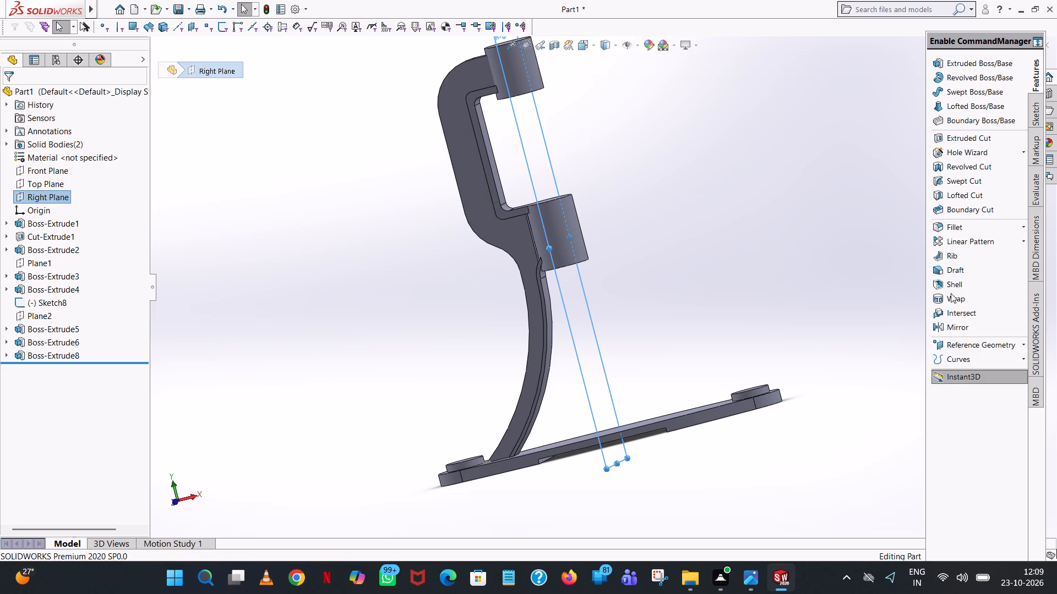
pyautogui.click(958, 331)
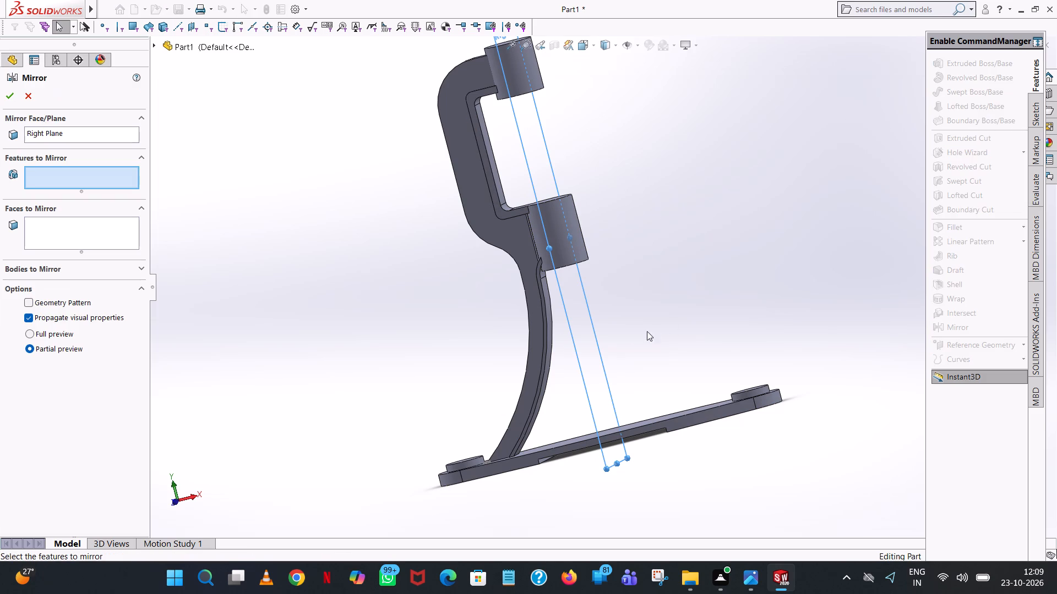
pyautogui.click(547, 314)
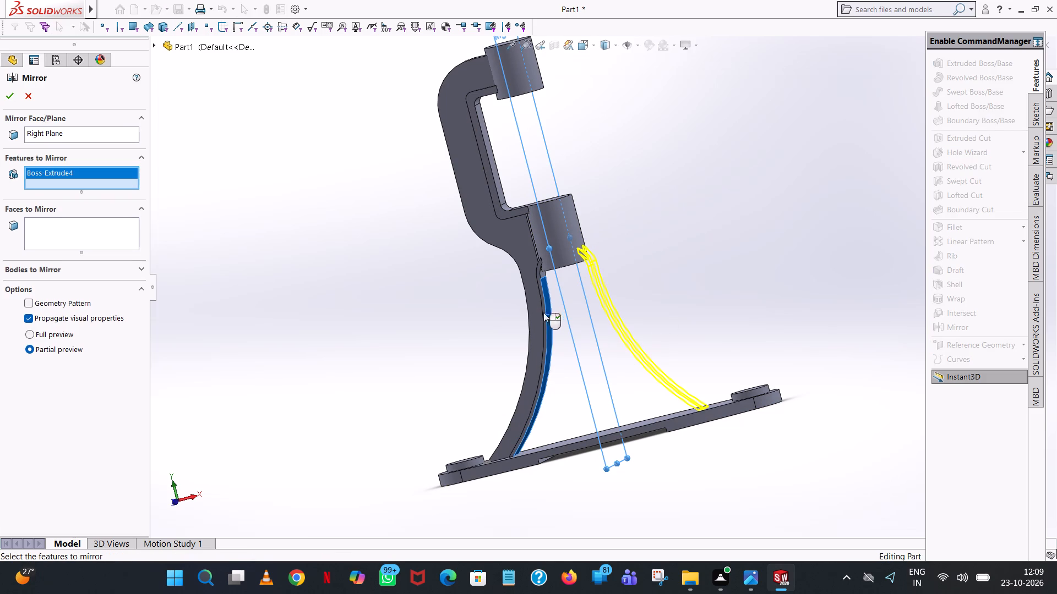
pyautogui.click(10, 96)
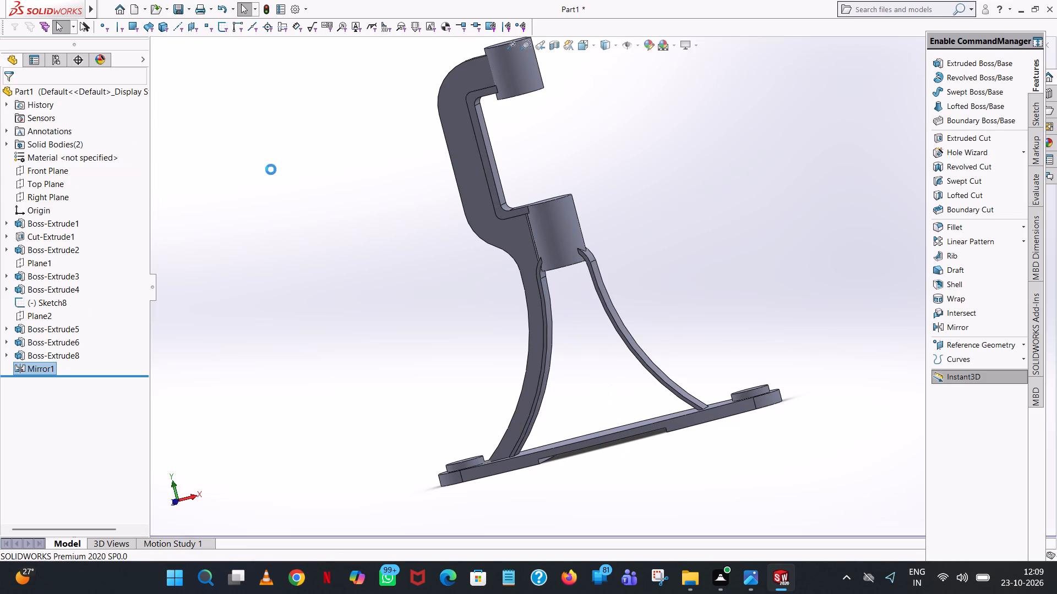
pyautogui.click(285, 179)
# Start a new sketch on the Front Plane and view the model from the front.
pyautogui.moveTo(662, 259); pyautogui.dragTo(666, 256, button='middle')
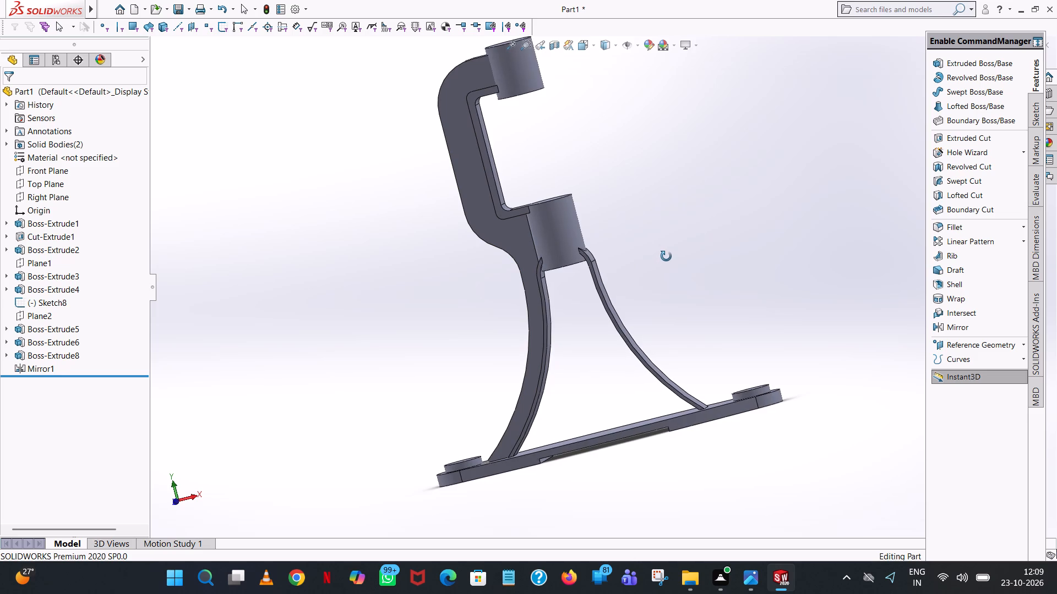
pyautogui.moveTo(666, 256); pyautogui.dragTo(675, 252, button='middle')
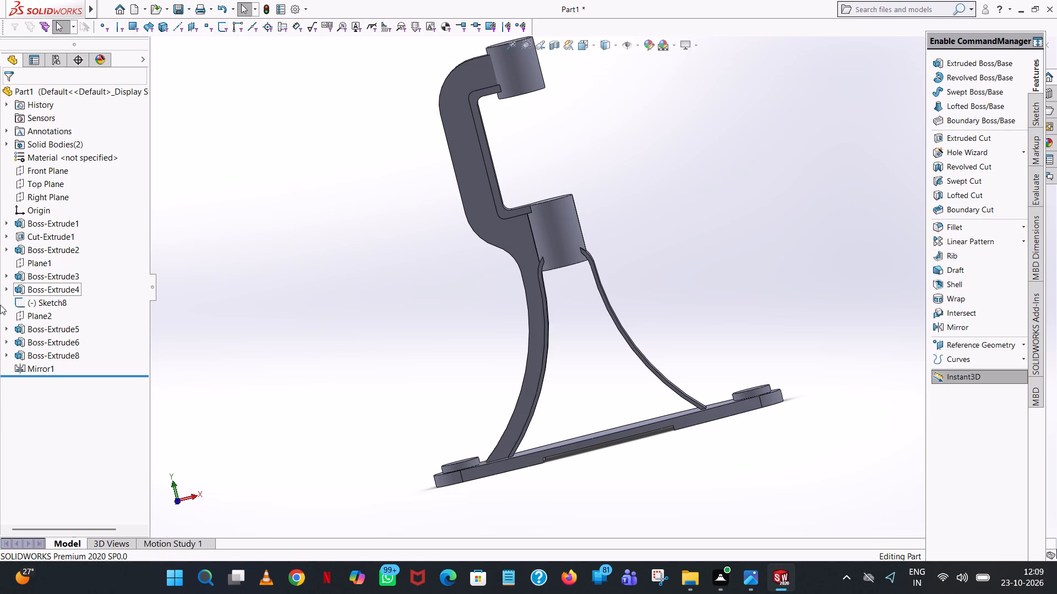
pyautogui.click(52, 169)
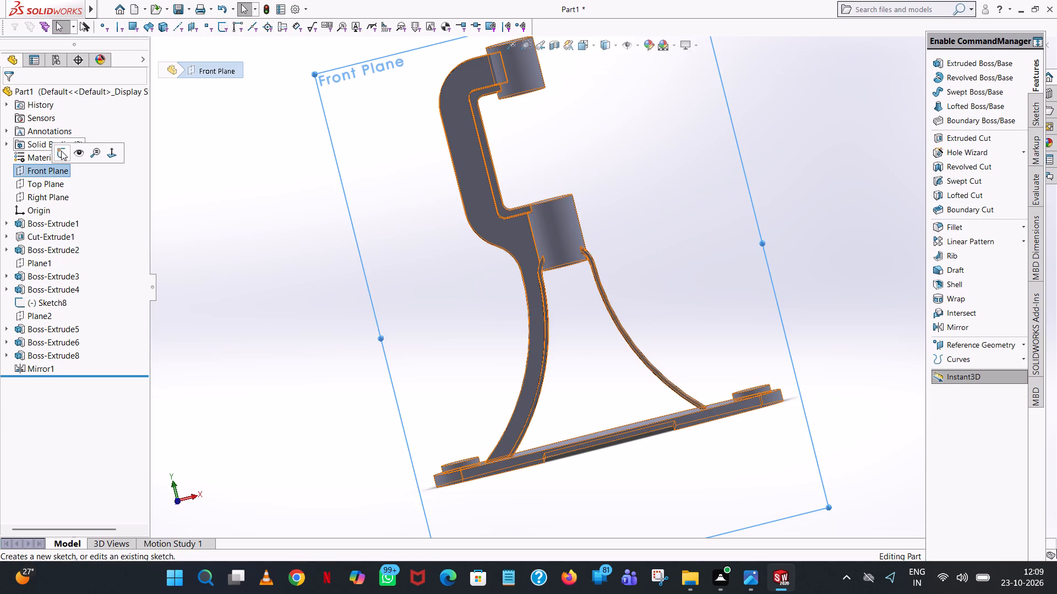
pyautogui.click(61, 151)
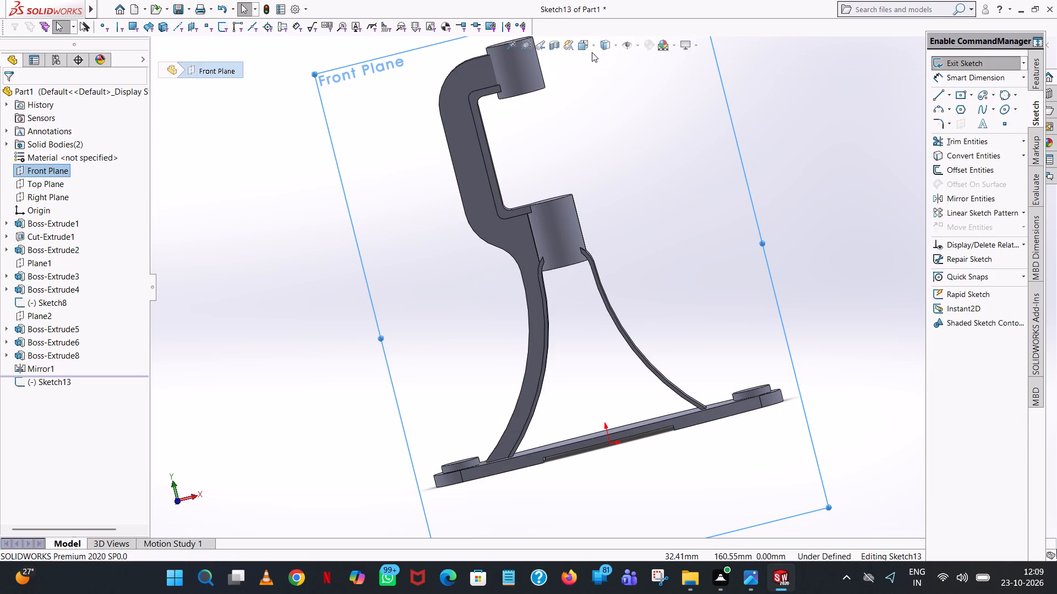
pyautogui.click(591, 45)
pyautogui.click(647, 107)
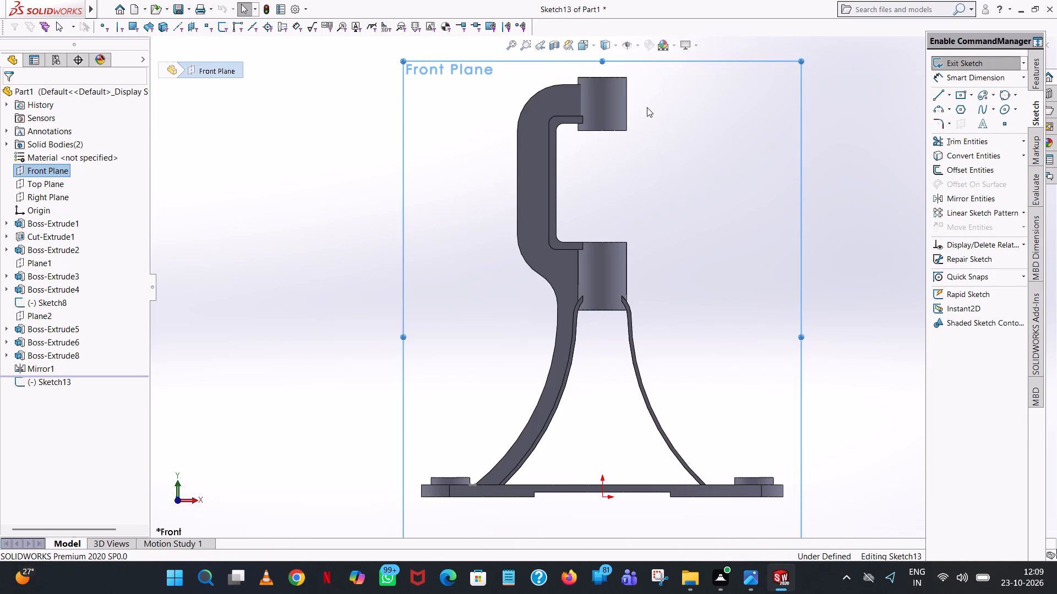
# Draw a 2 mm line along the base's top edge, from the round boss's lower corner towards the thin curved rib.
pyautogui.click(938, 98)
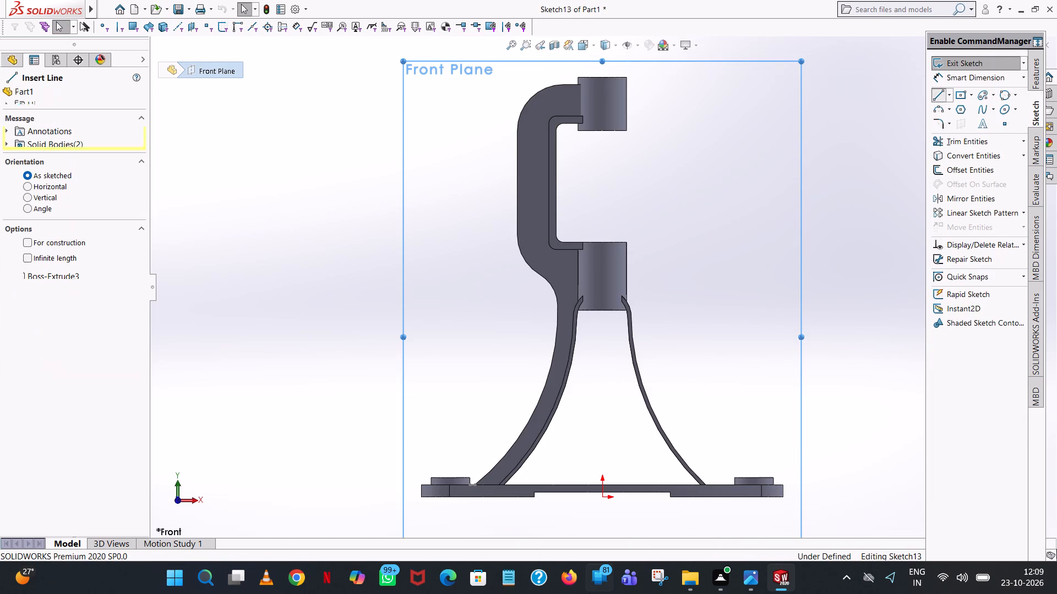
pyautogui.scroll(-6, 707, 460)
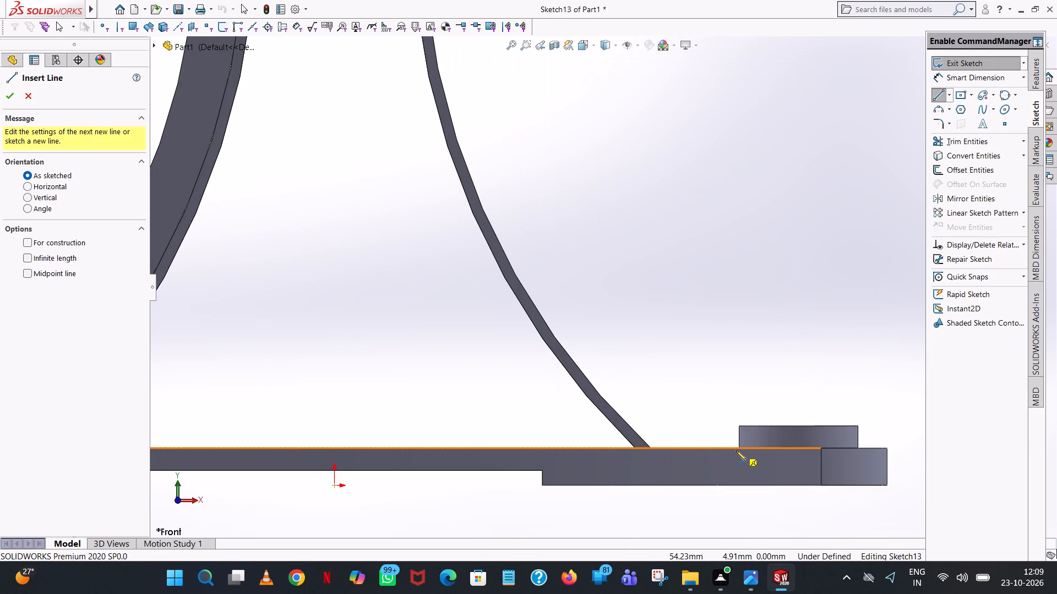
pyautogui.click(739, 448)
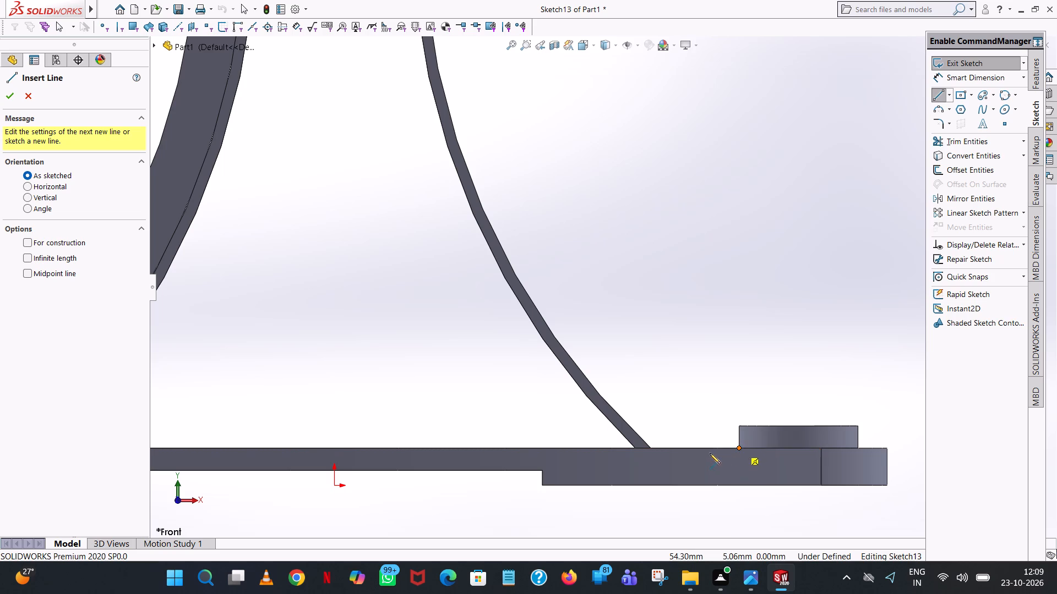
pyautogui.click(702, 447)
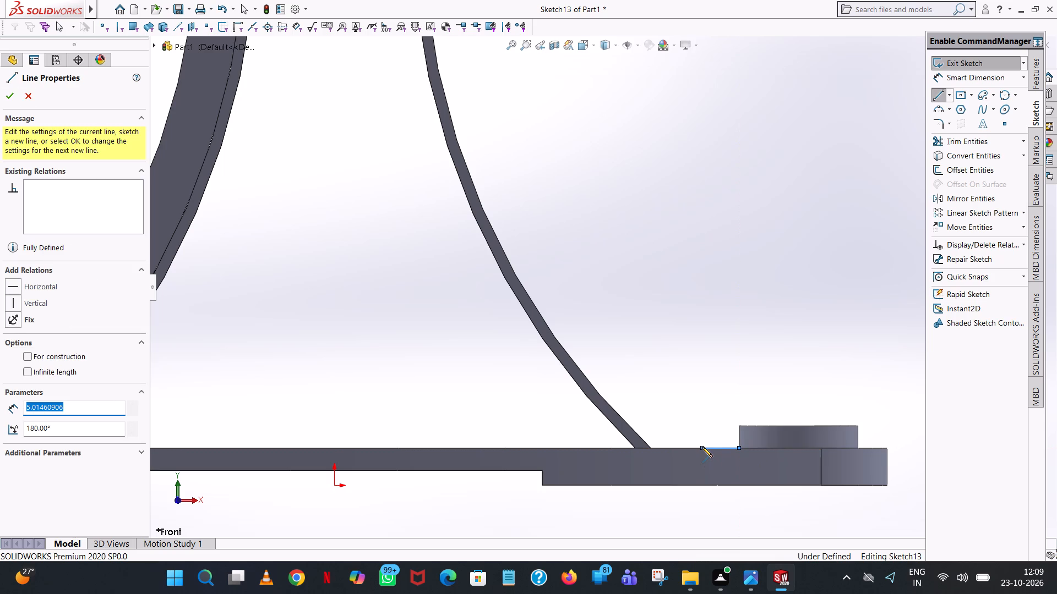
pyautogui.press('2')
pyautogui.press('Return')
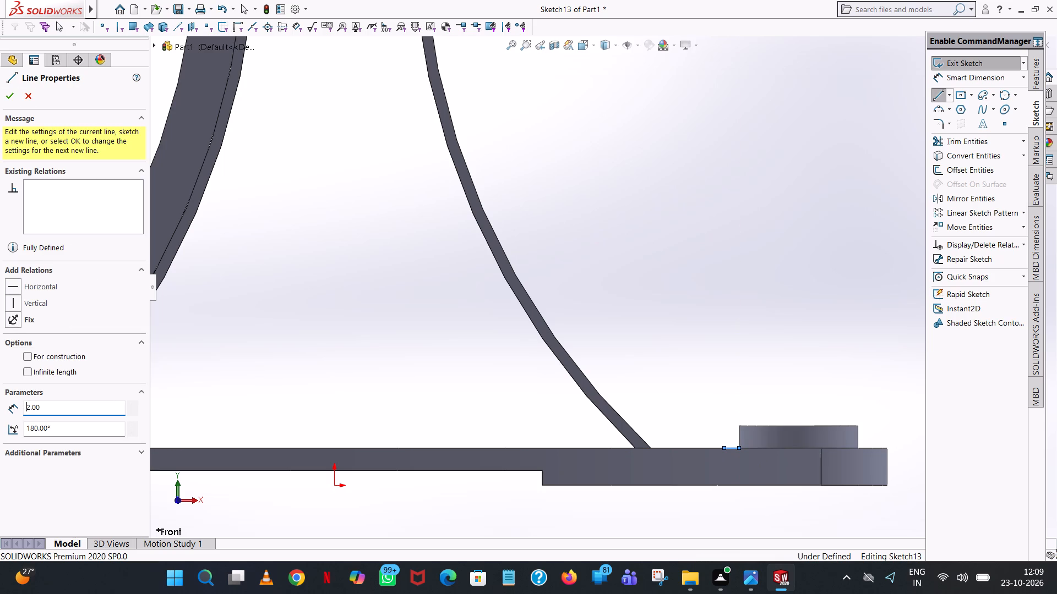
pyautogui.scroll(2, 702, 447)
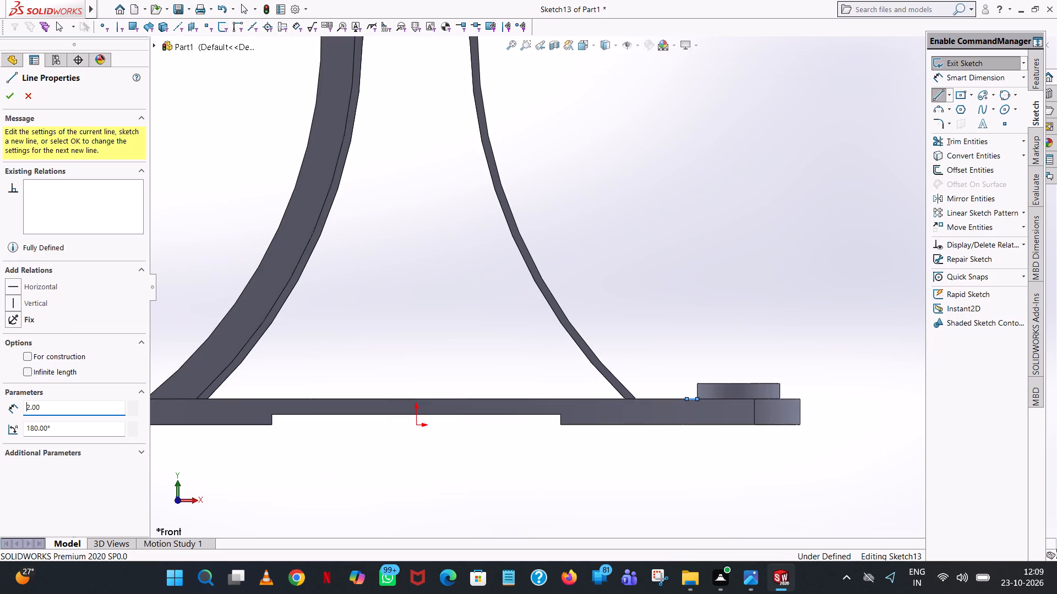
pyautogui.scroll(1, 702, 447)
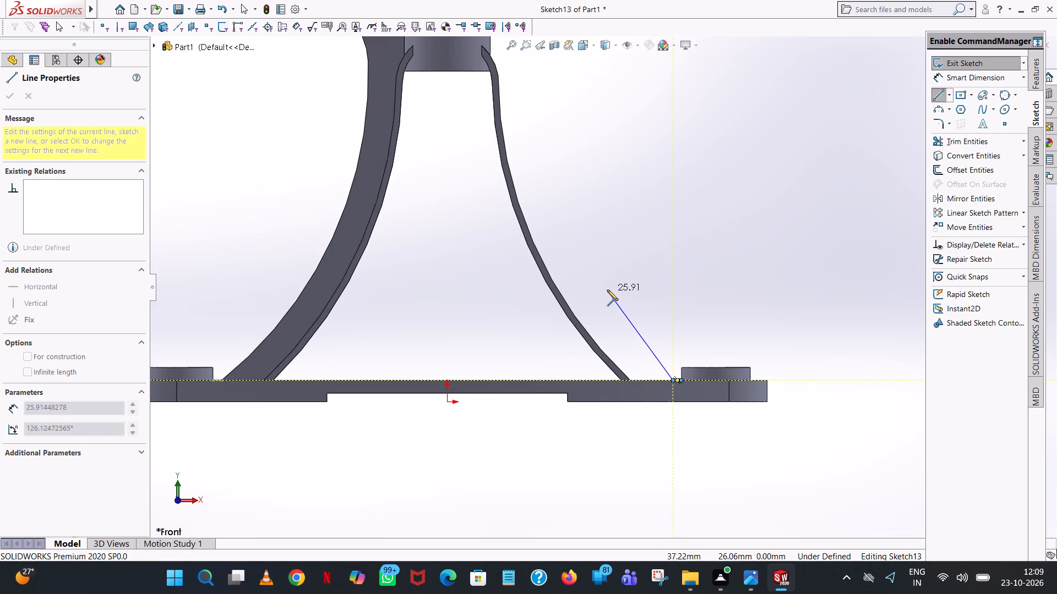
pyautogui.rightClick(566, 155)
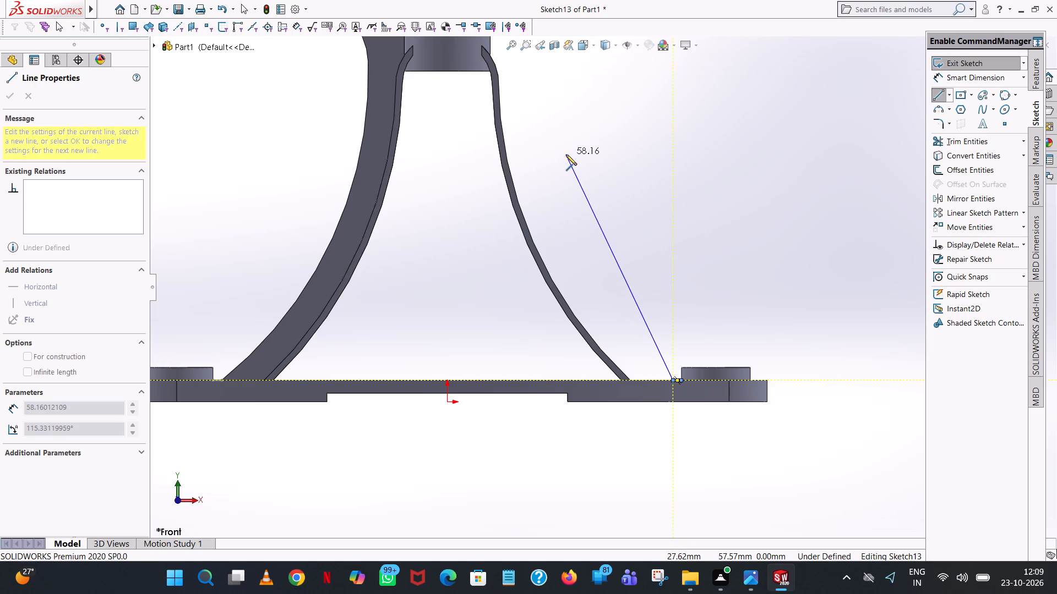
pyautogui.click(589, 160)
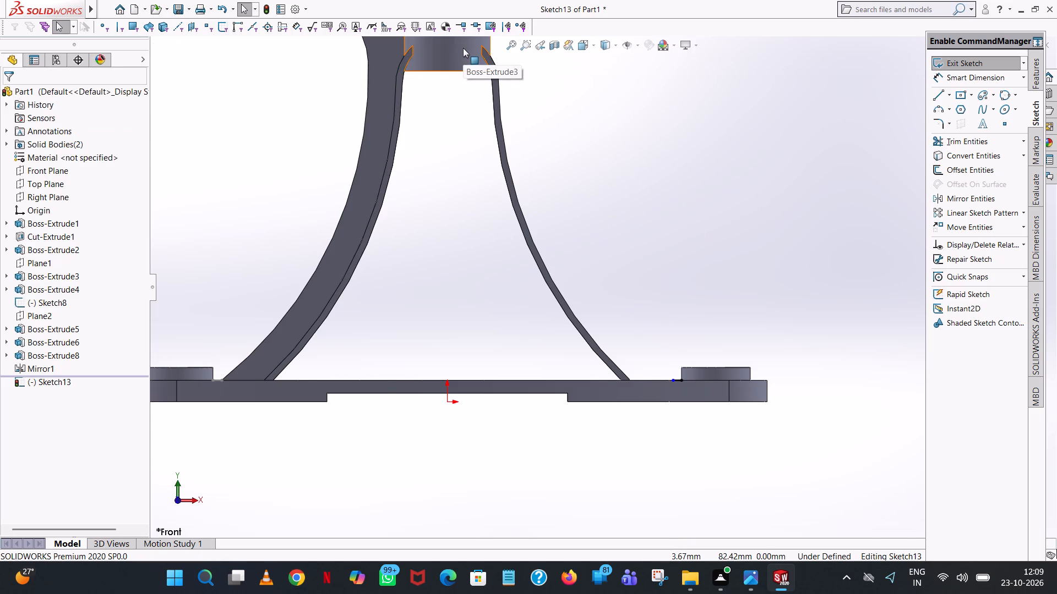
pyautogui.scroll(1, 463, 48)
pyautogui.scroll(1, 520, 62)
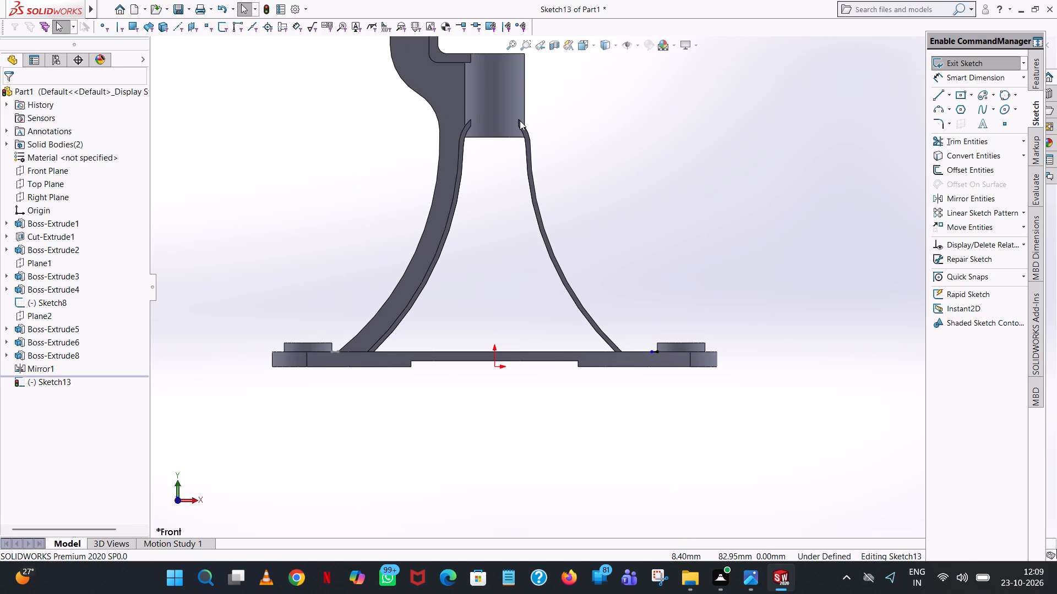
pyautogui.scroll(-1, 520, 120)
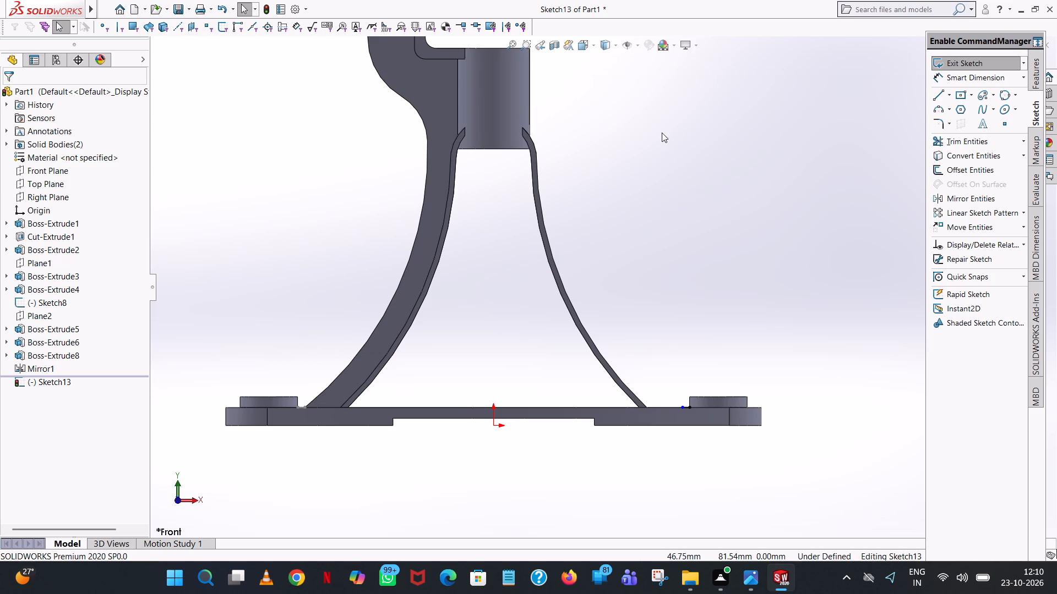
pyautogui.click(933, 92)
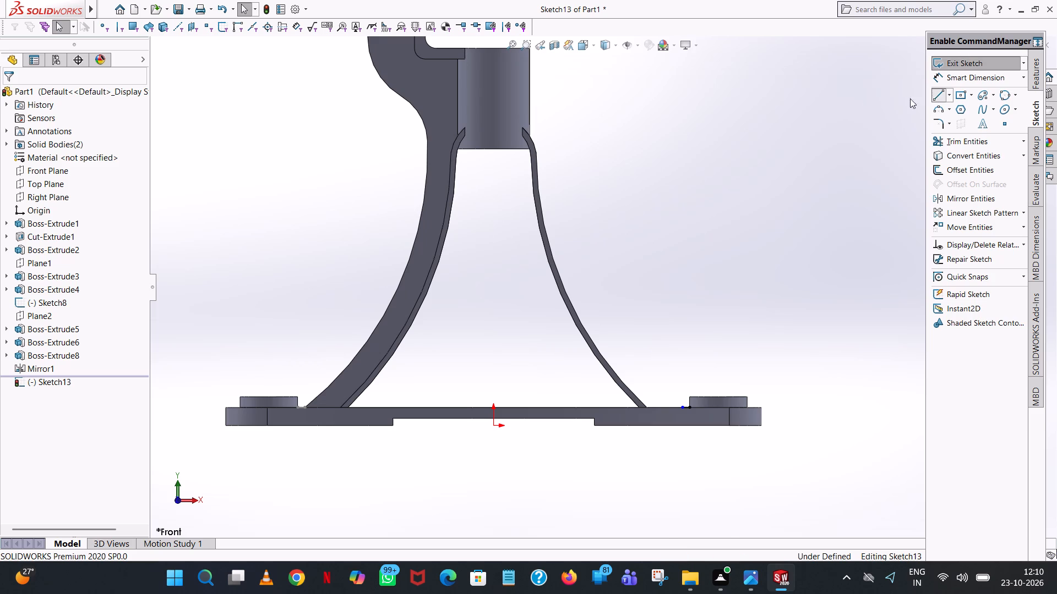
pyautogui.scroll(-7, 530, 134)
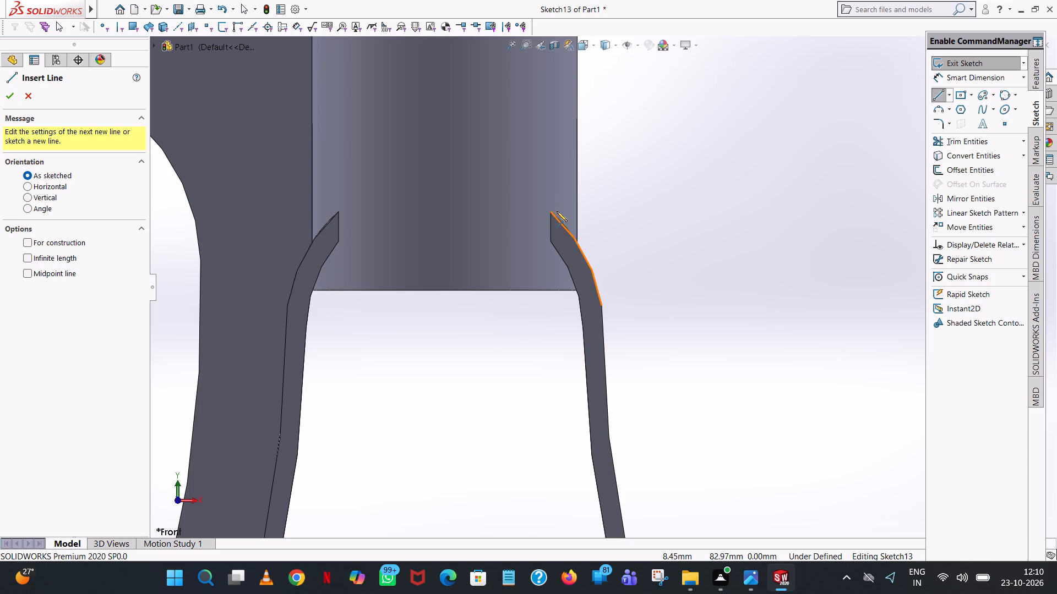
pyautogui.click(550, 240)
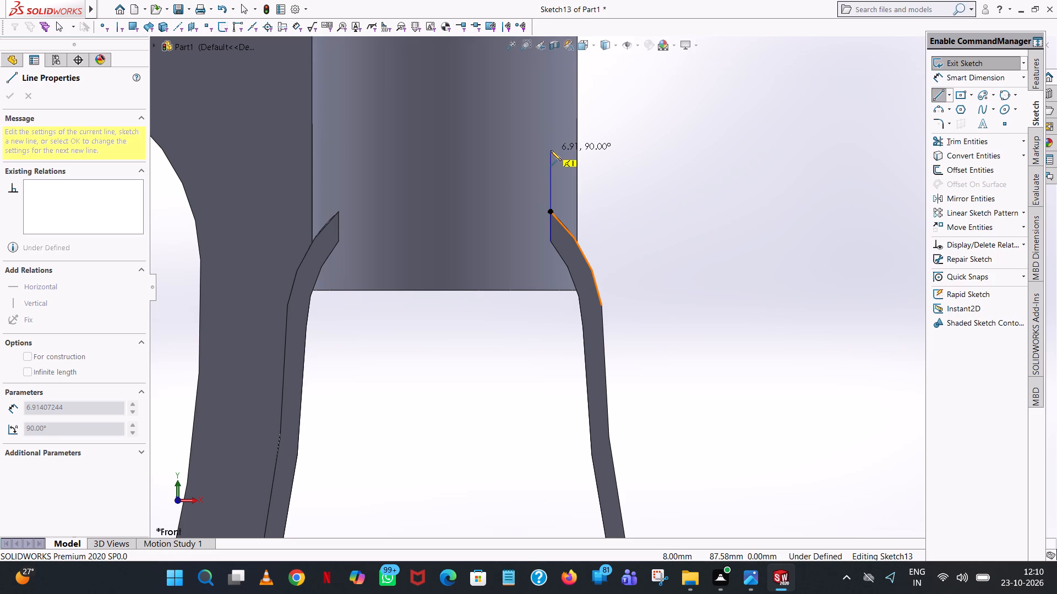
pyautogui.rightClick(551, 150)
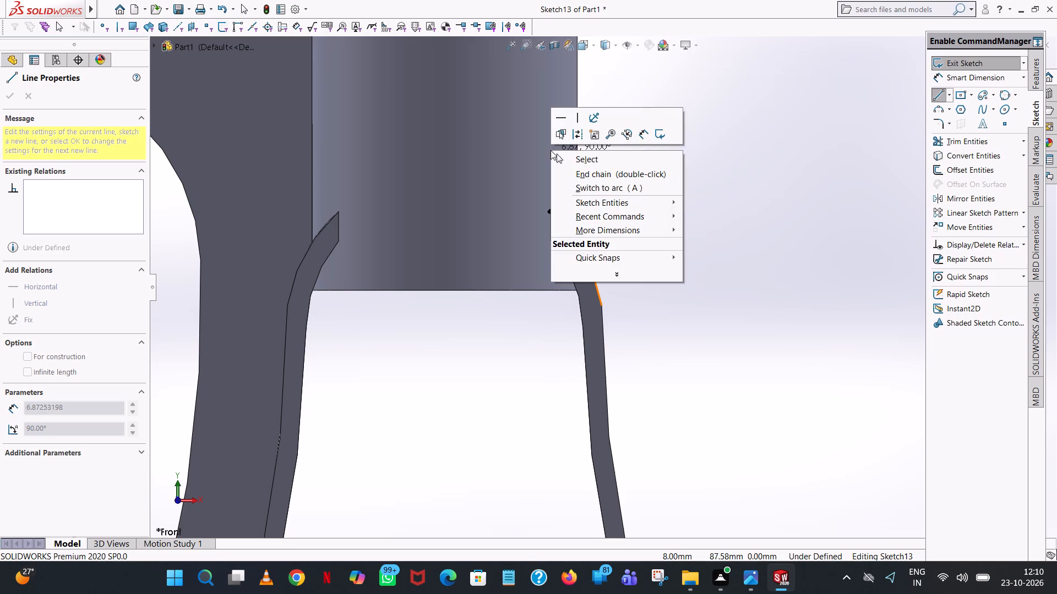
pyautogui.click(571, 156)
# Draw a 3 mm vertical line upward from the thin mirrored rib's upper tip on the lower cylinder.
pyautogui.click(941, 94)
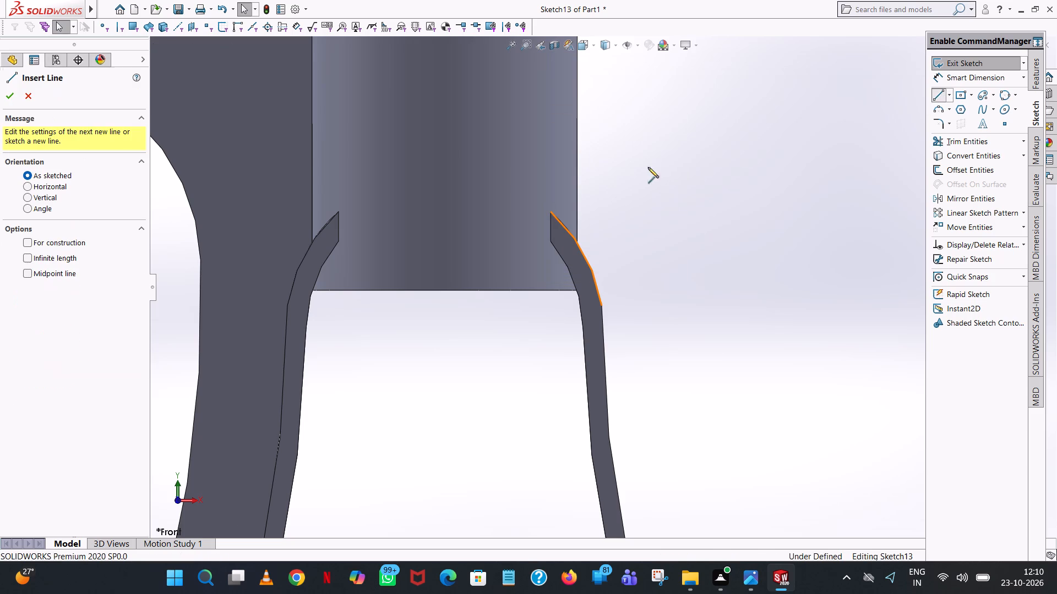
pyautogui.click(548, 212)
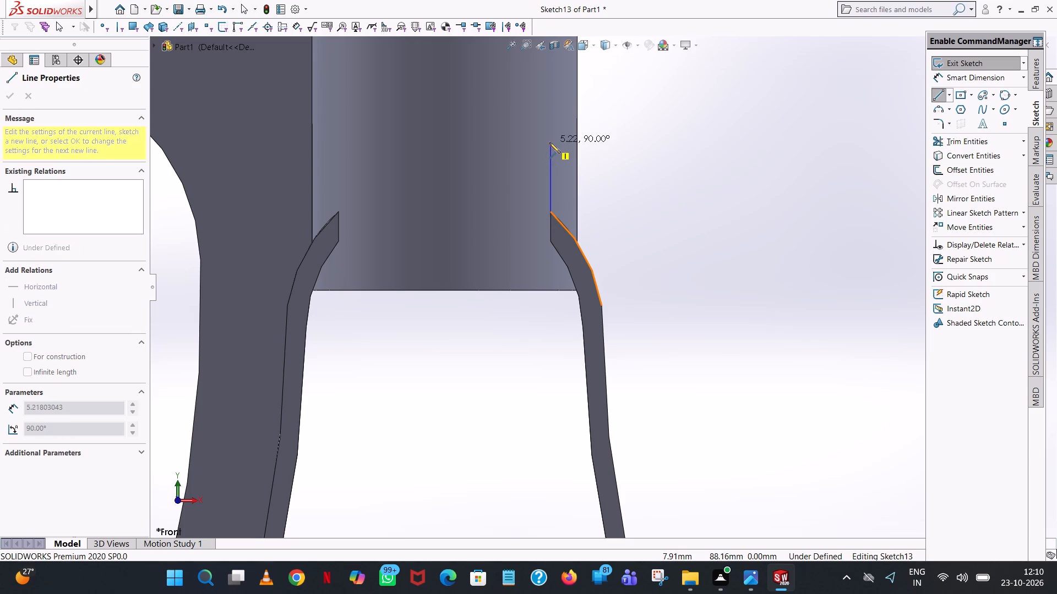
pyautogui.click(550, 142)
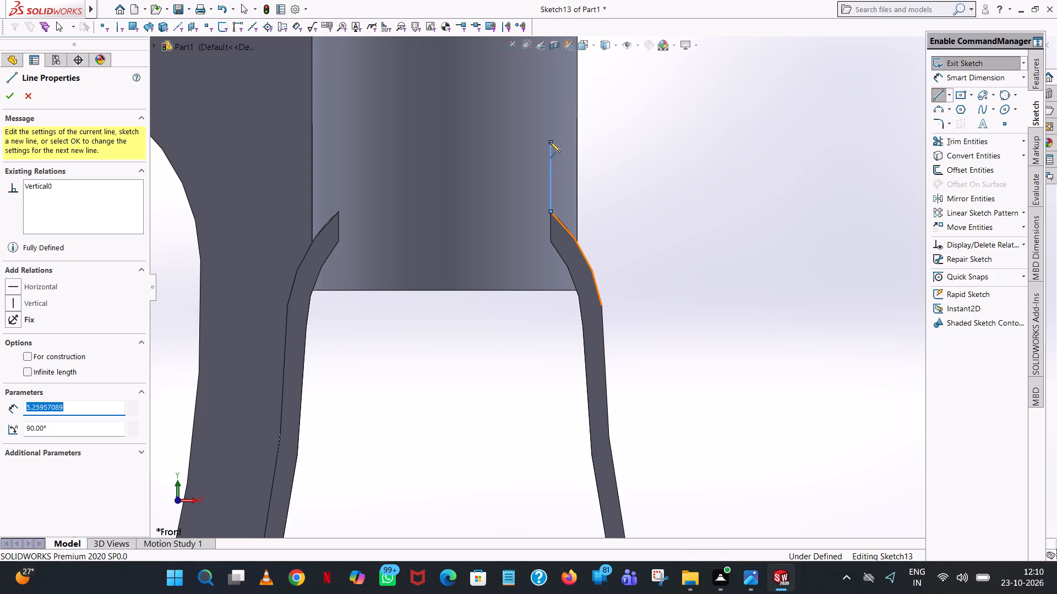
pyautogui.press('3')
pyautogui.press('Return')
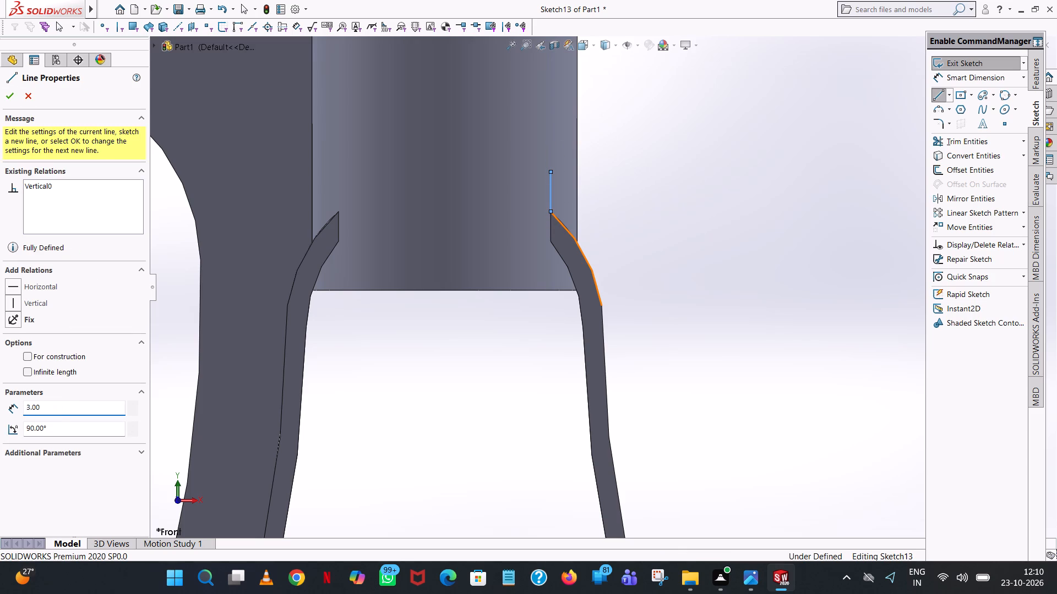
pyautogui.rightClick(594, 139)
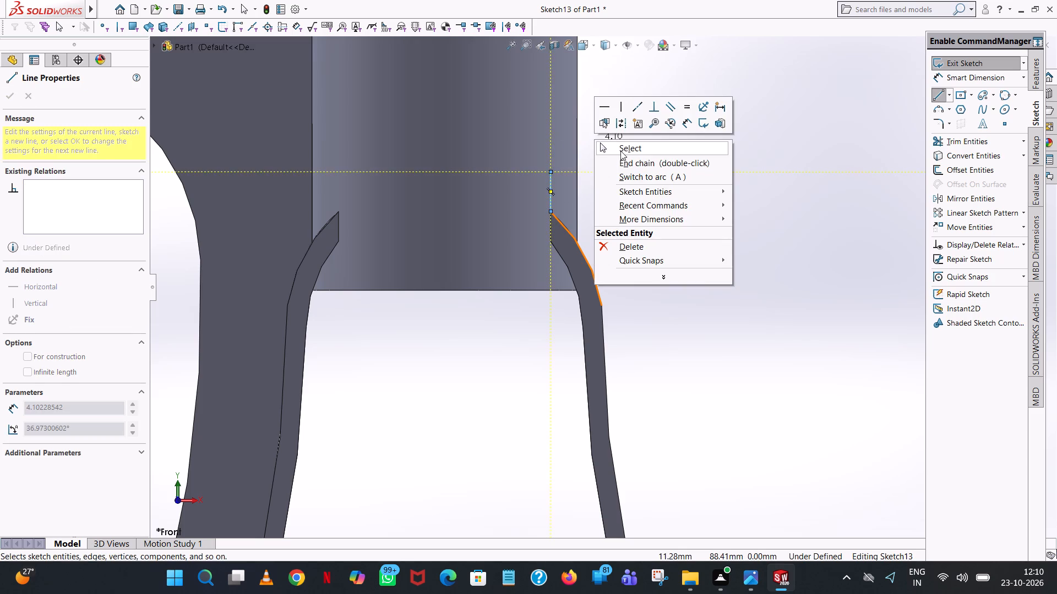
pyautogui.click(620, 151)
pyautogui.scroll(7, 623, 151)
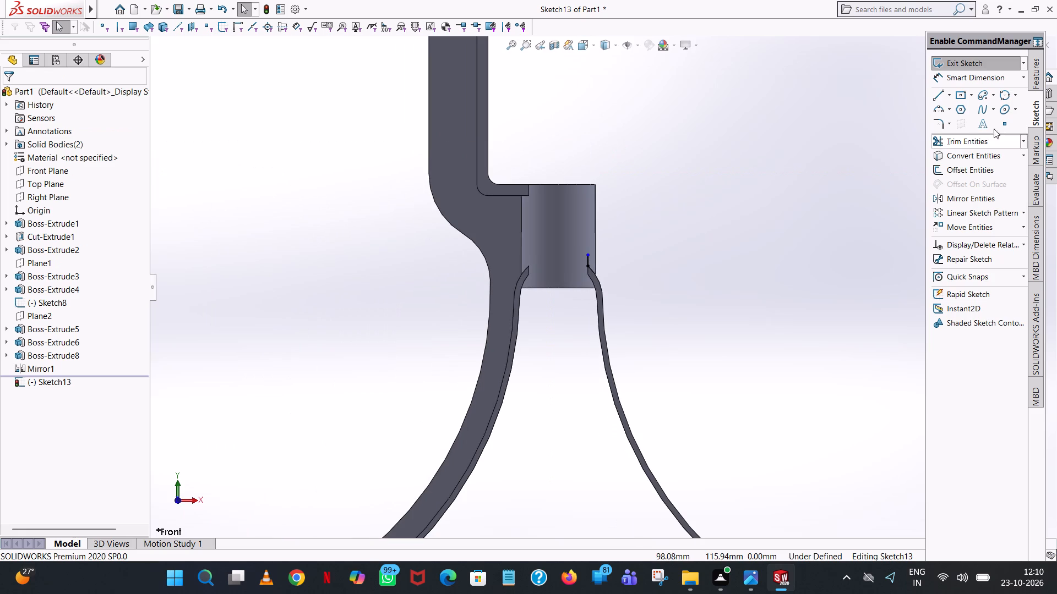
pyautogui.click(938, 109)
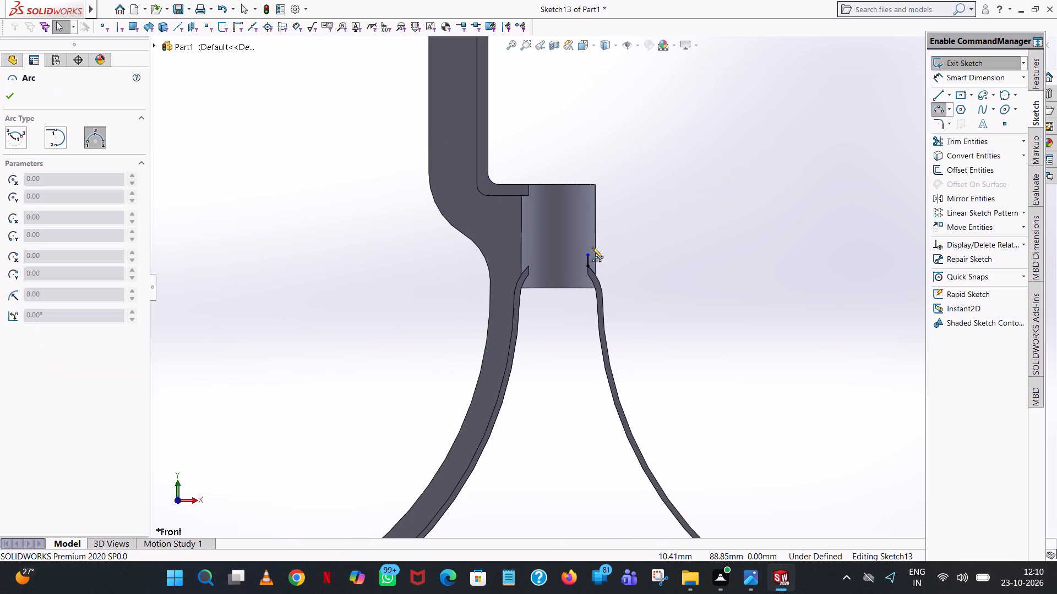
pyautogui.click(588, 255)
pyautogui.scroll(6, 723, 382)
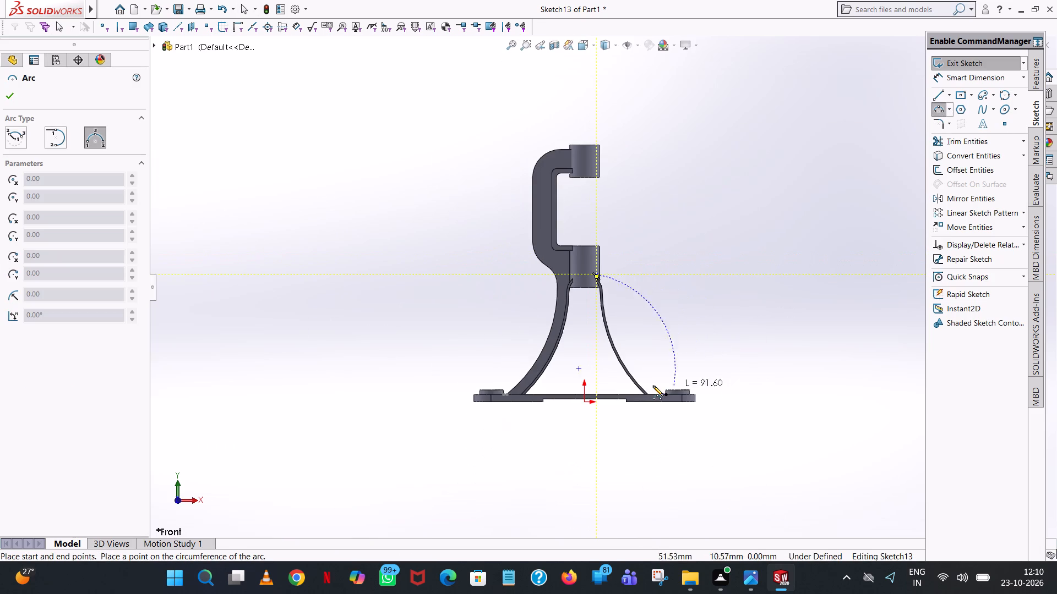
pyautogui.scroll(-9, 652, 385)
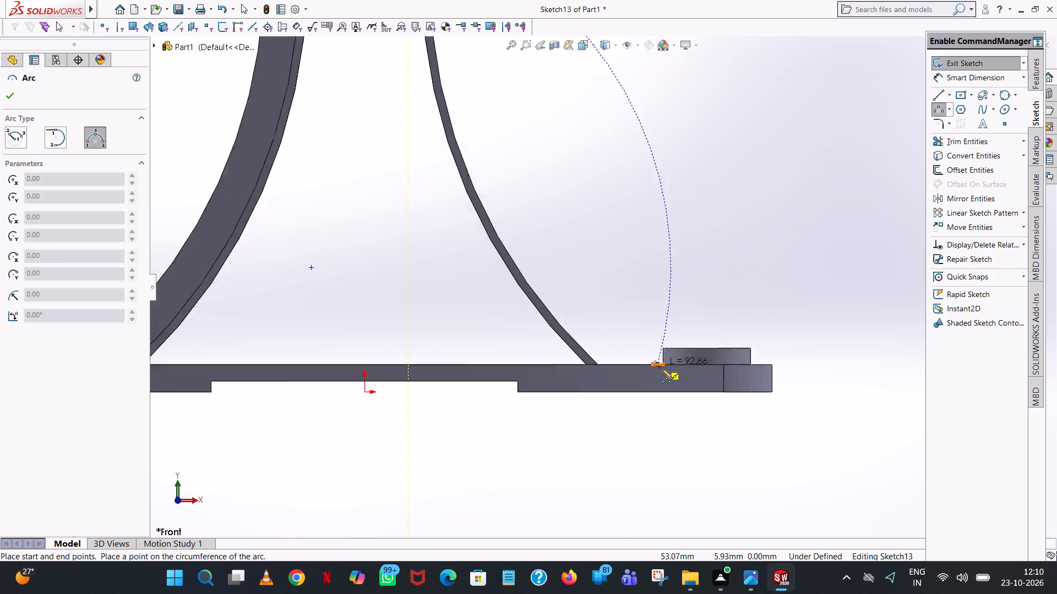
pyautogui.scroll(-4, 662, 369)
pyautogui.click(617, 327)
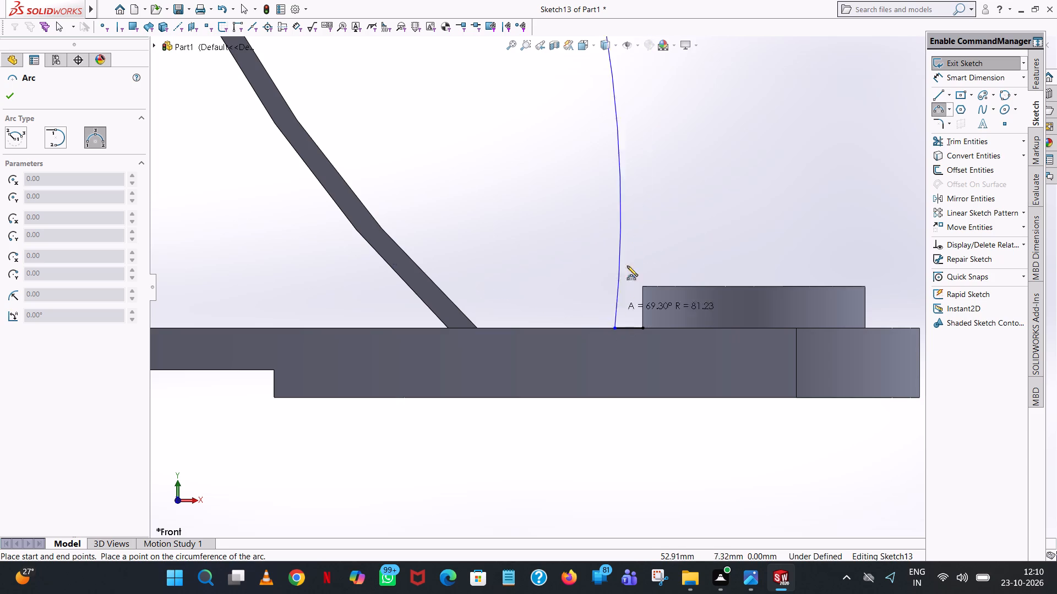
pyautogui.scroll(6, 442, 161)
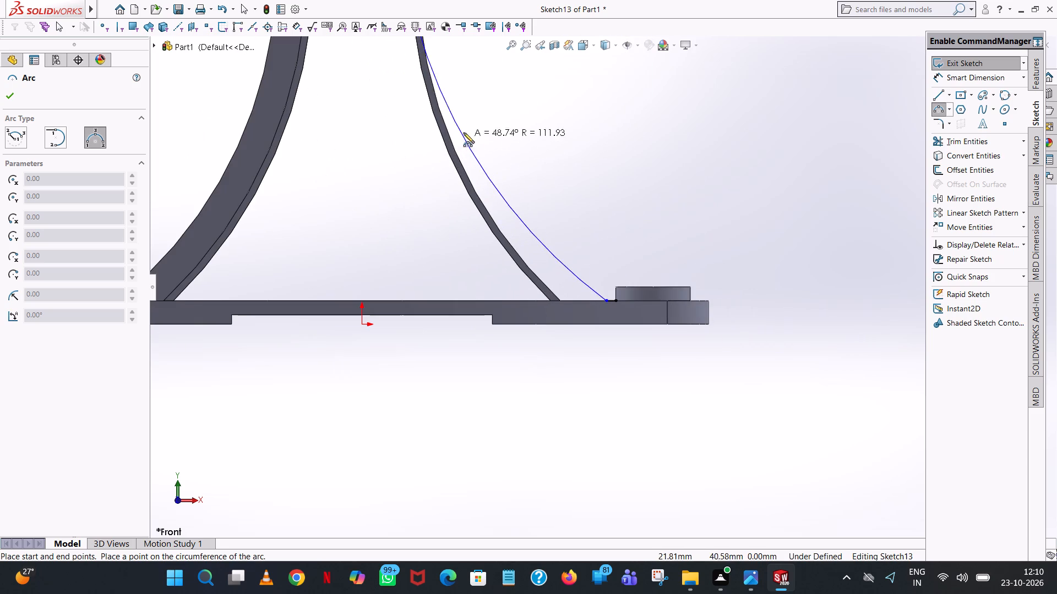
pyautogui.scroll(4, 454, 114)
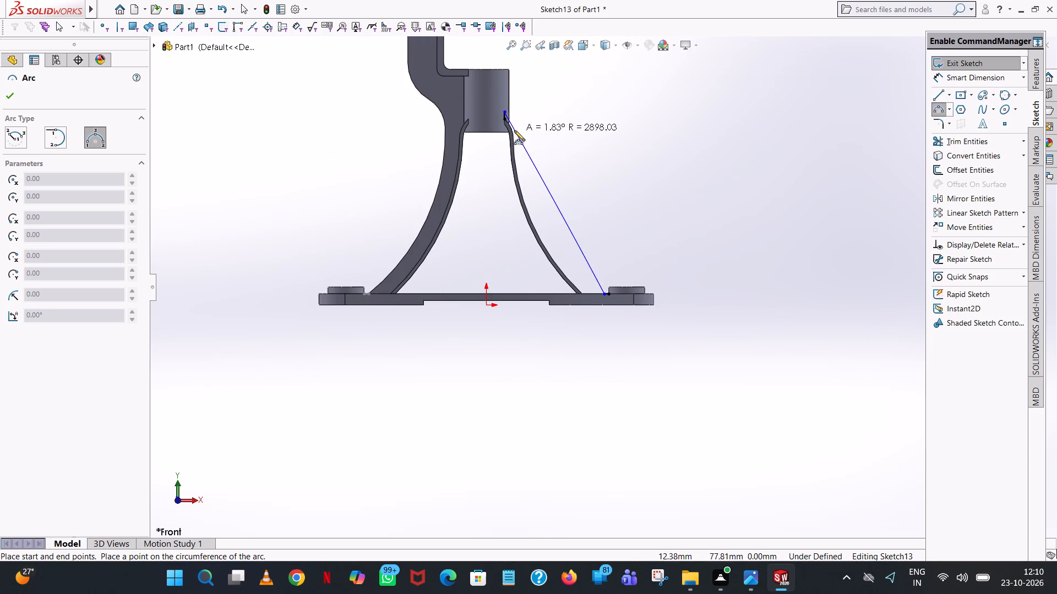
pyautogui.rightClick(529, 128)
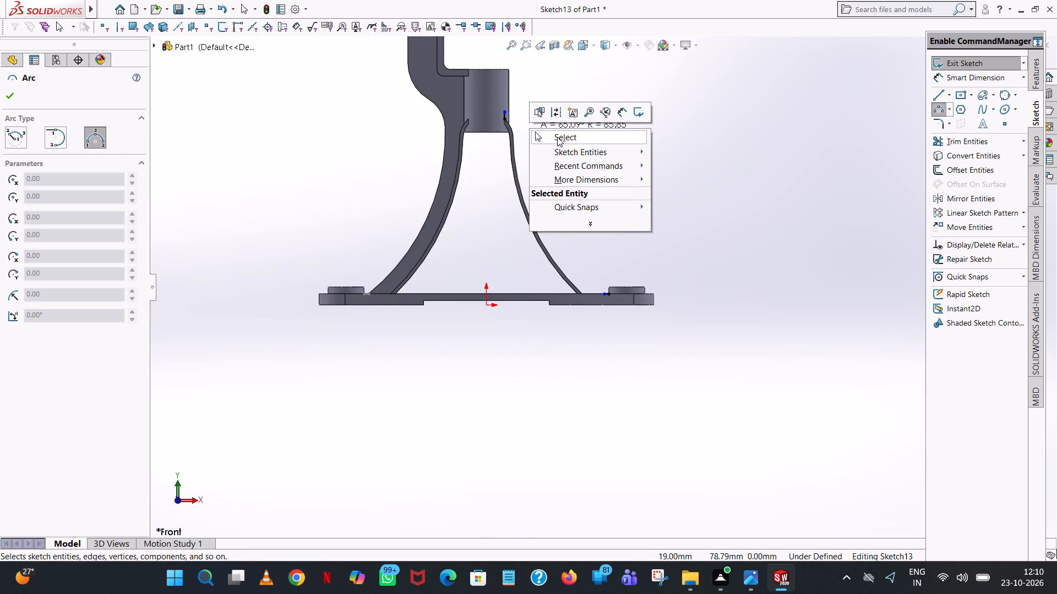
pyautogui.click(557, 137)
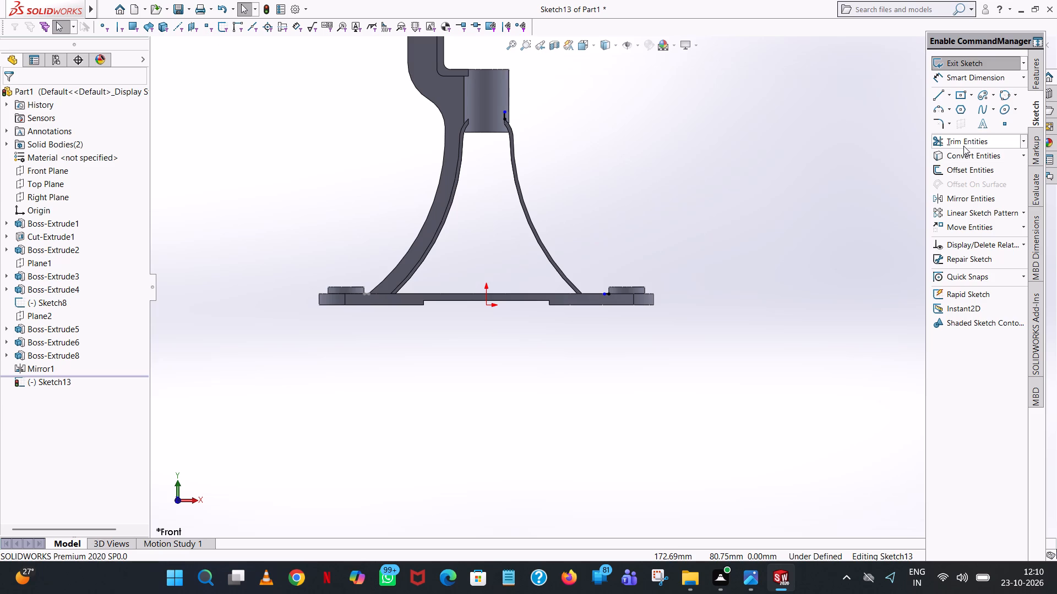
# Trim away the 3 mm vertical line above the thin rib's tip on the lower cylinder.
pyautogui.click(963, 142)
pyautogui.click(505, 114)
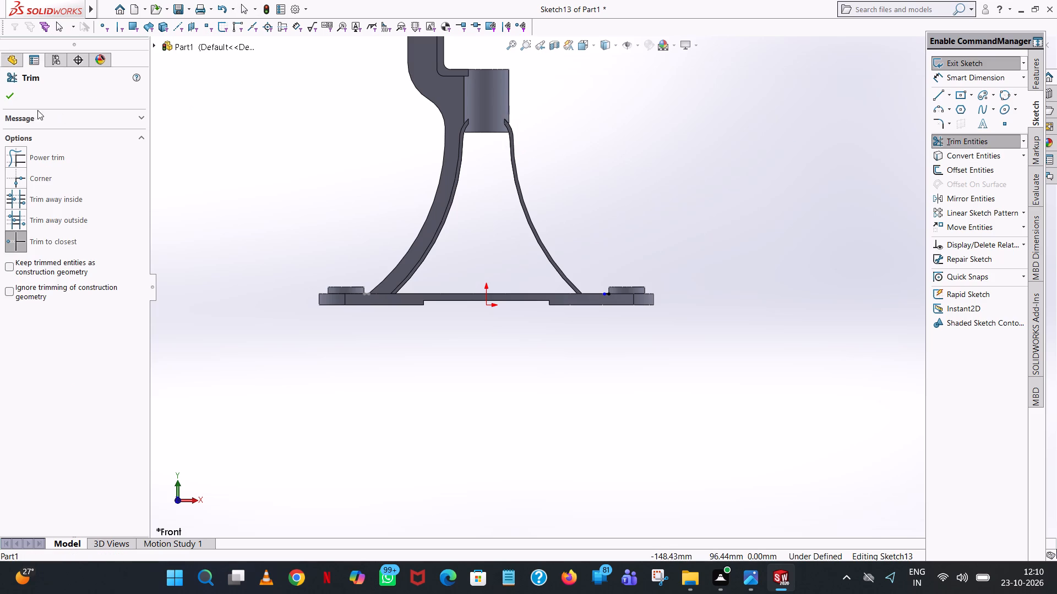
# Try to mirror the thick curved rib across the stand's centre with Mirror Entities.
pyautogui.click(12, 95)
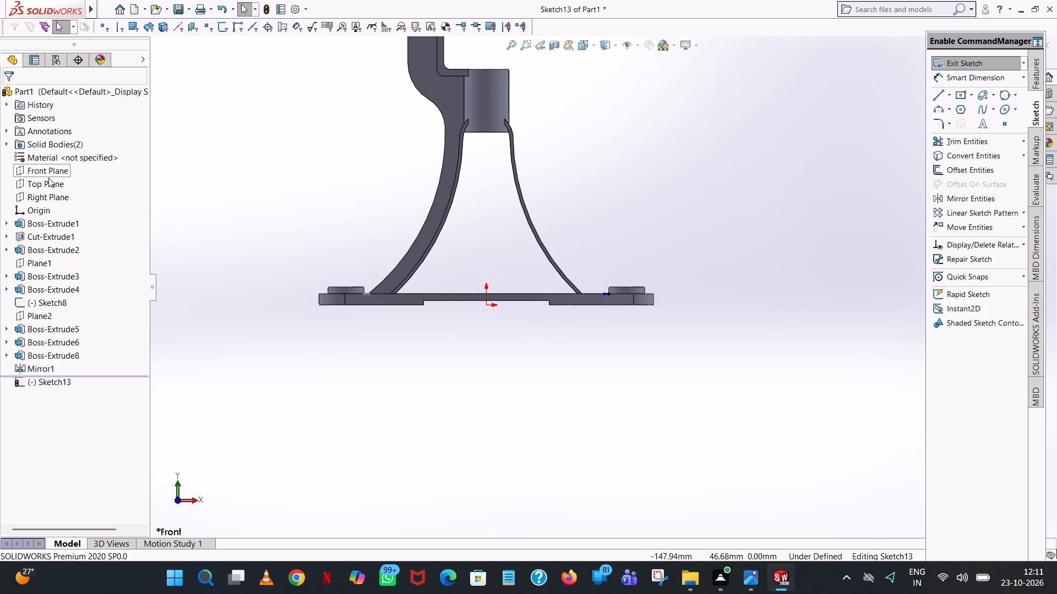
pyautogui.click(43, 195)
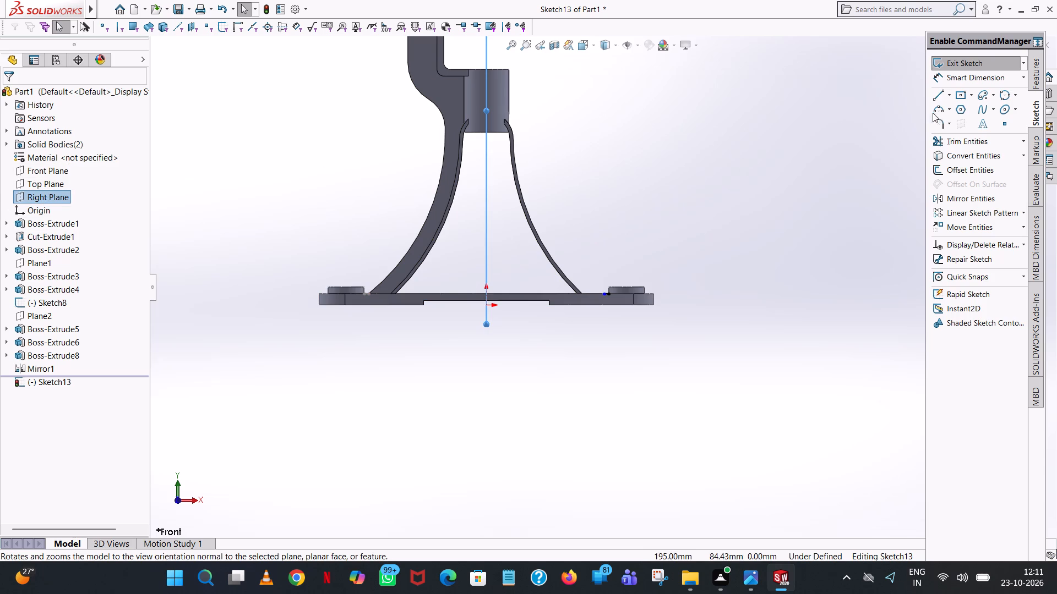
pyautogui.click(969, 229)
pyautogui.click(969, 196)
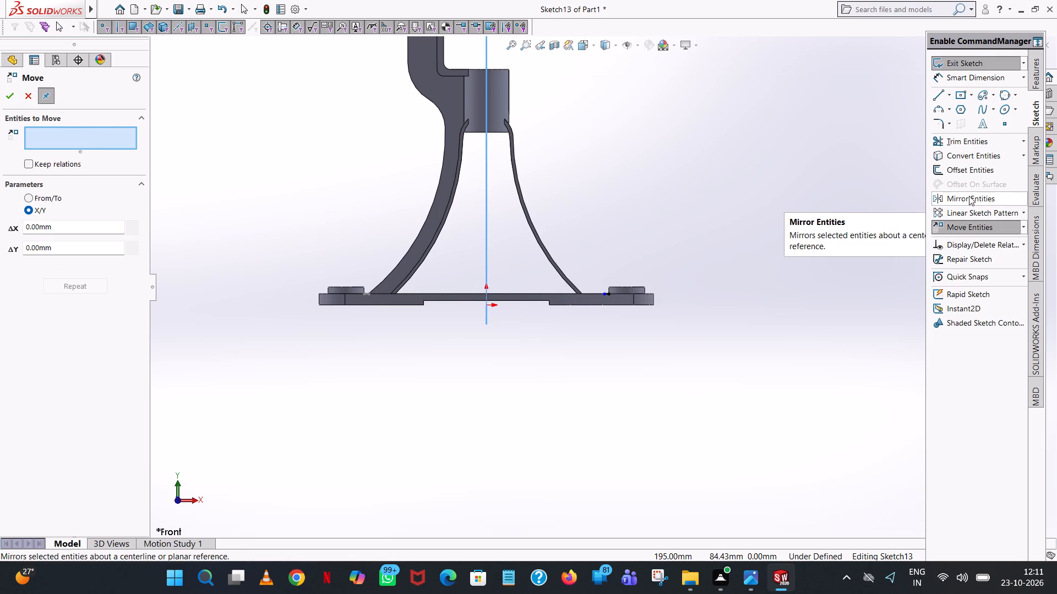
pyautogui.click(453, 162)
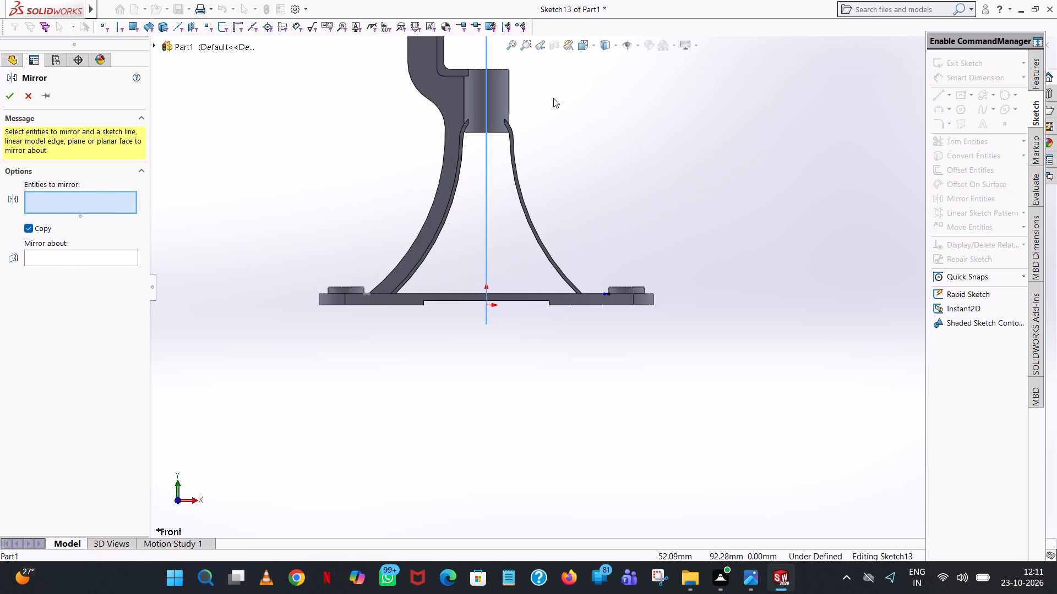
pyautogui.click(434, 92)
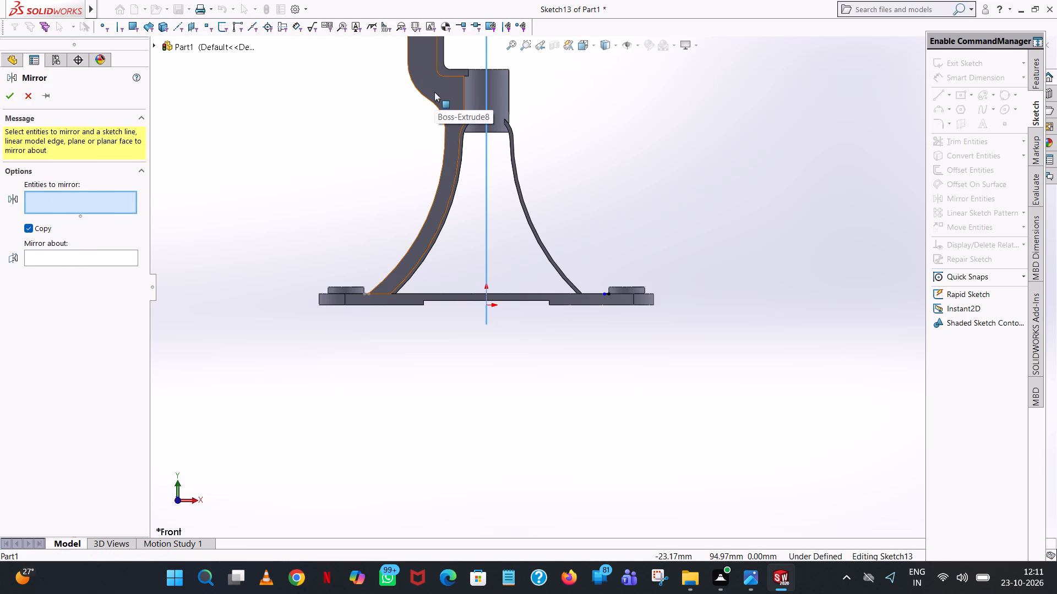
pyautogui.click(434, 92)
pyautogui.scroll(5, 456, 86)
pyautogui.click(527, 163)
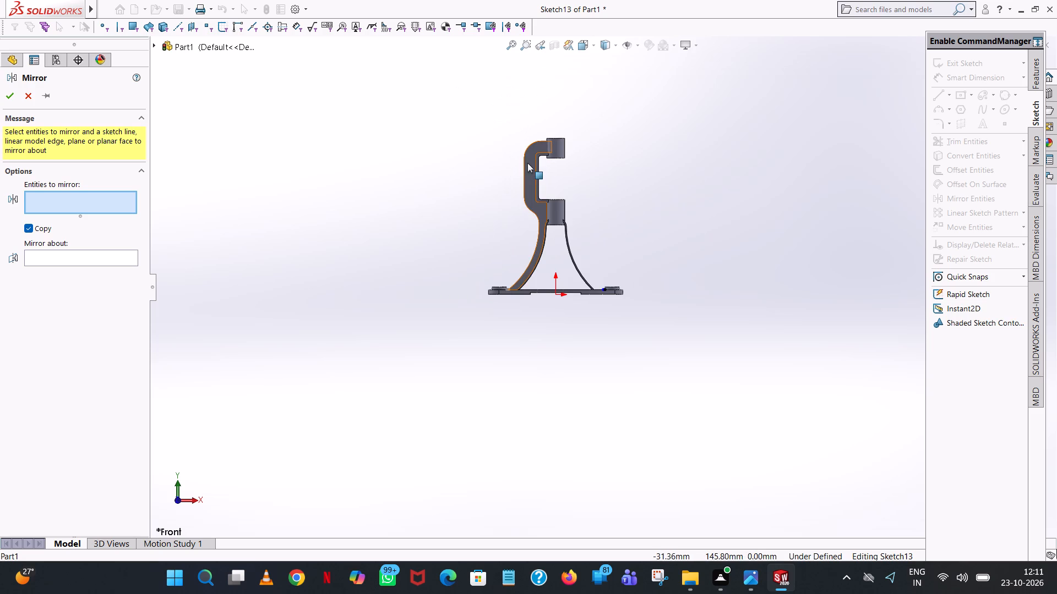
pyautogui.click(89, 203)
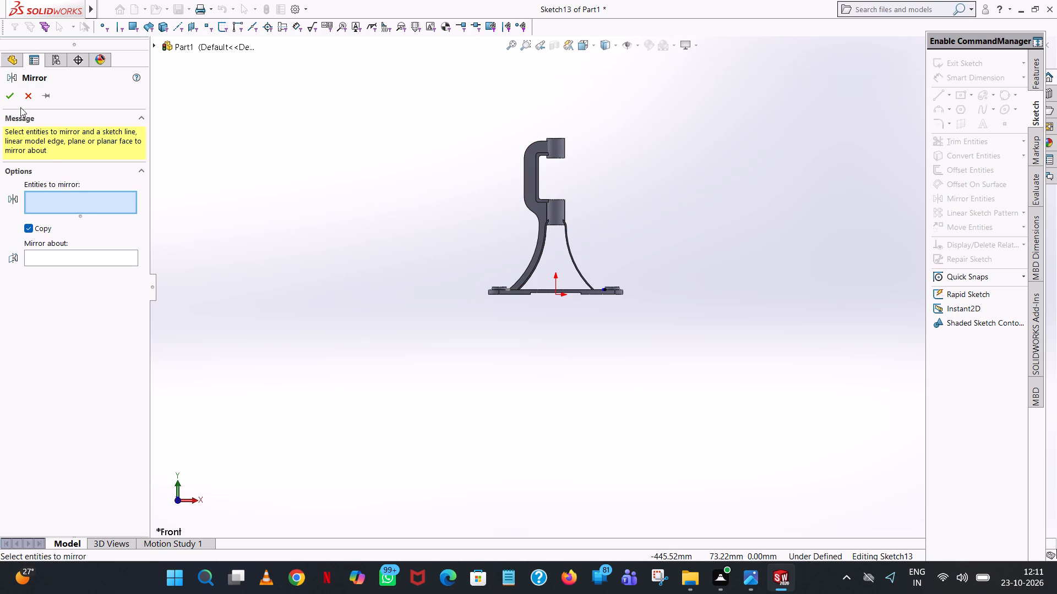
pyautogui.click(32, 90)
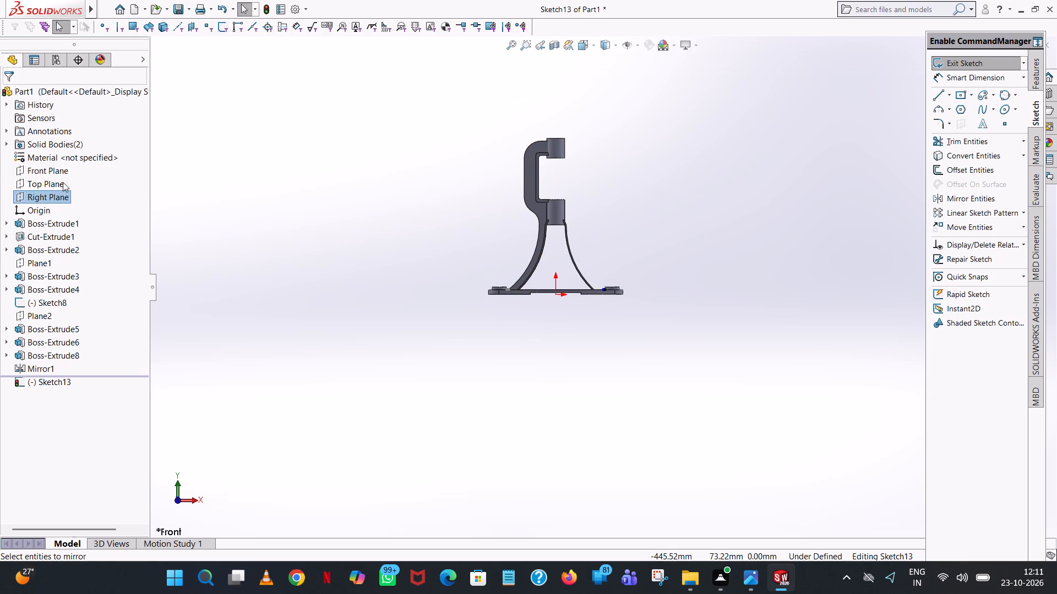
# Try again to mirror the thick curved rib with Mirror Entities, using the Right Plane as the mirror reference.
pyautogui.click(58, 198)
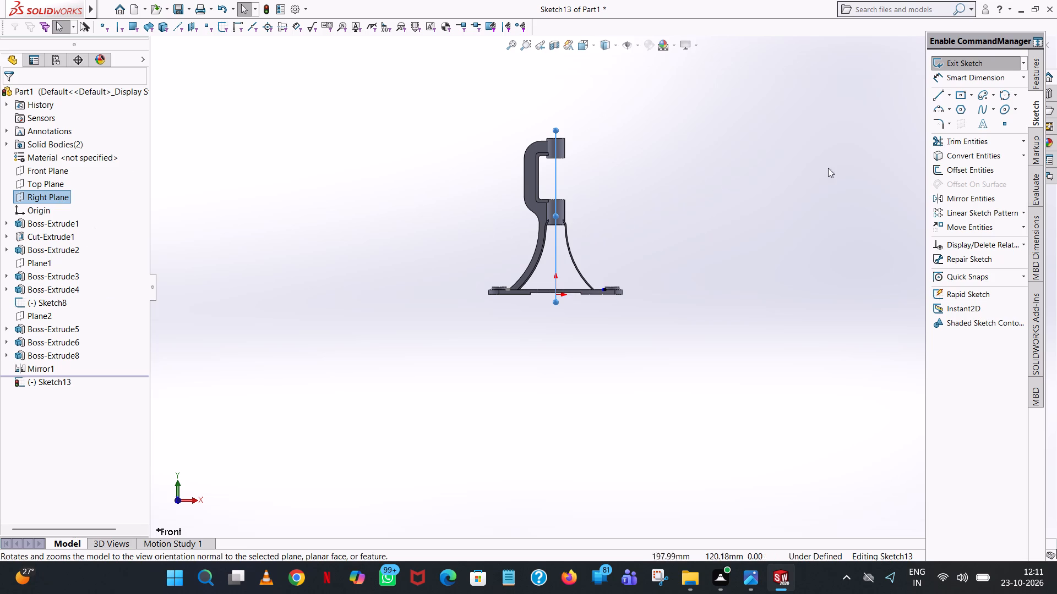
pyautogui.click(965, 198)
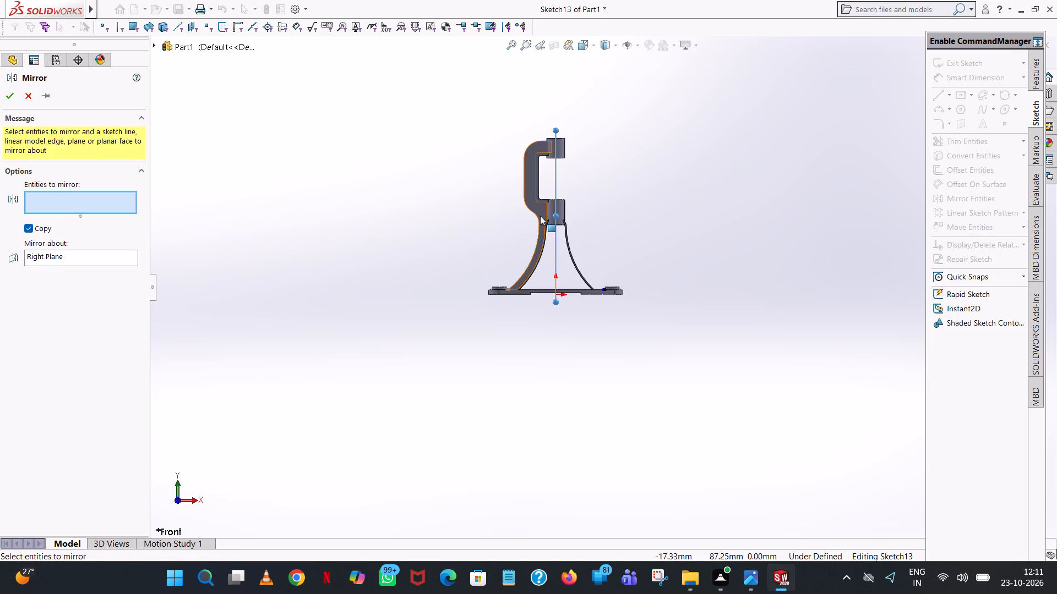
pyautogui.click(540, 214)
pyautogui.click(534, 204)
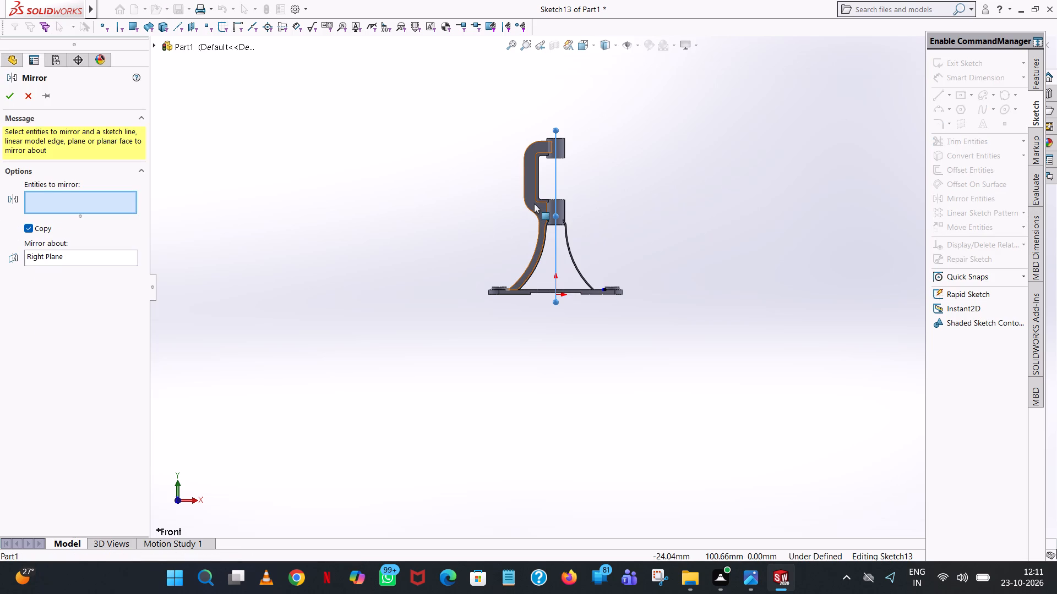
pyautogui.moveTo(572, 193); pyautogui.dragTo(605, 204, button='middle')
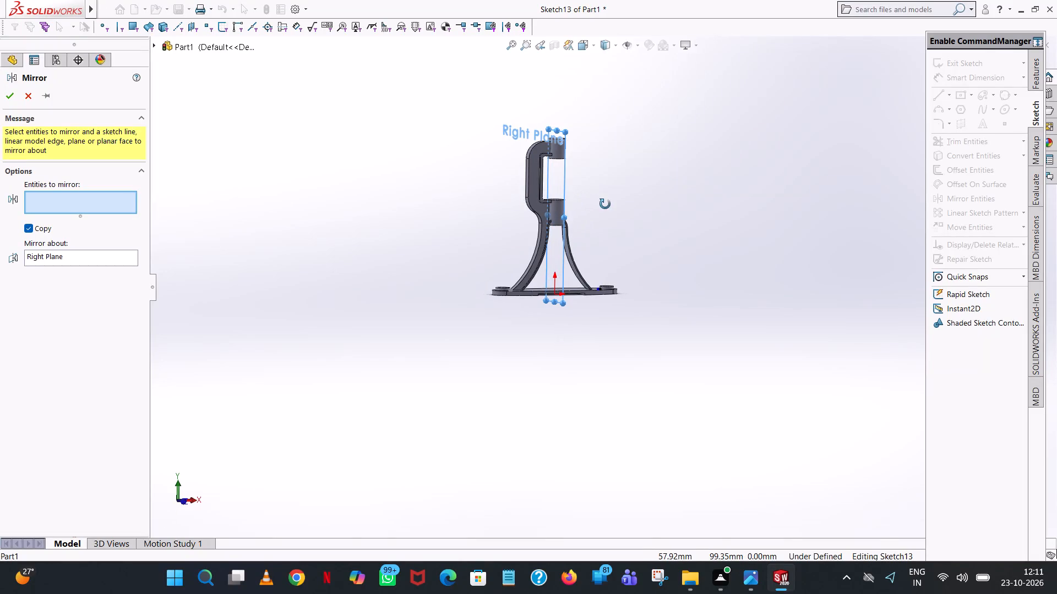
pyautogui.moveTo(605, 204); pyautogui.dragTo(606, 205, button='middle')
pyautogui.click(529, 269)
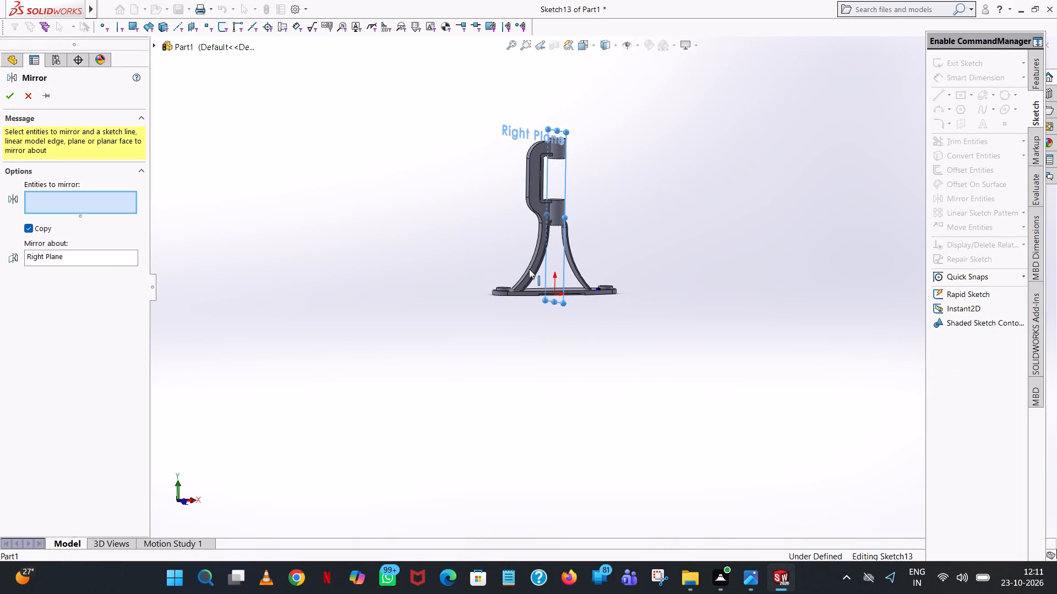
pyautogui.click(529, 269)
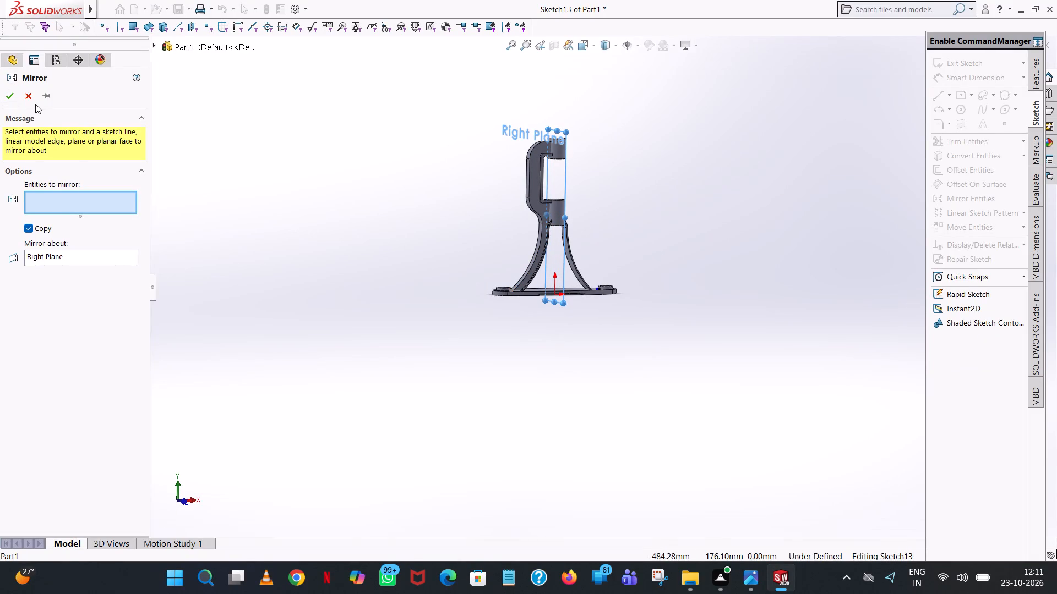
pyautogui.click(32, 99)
# Draw a circle of about 91.5 mm radius outside the thin rib, passing through the rib-side end of the short base line.
pyautogui.moveTo(509, 146); pyautogui.dragTo(432, 137, button='middle')
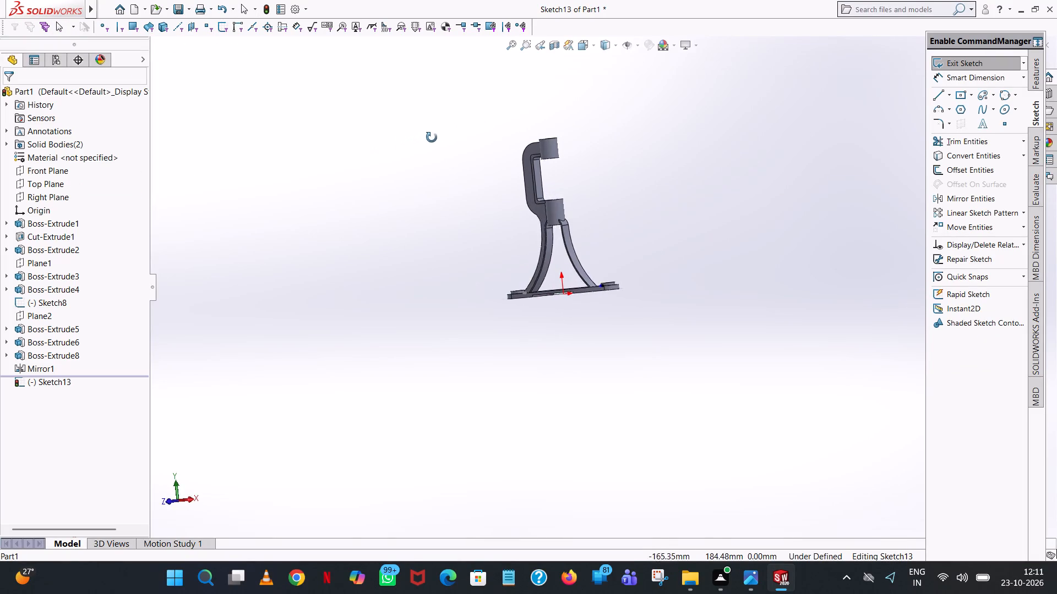
pyautogui.moveTo(432, 137); pyautogui.dragTo(464, 124, button='middle')
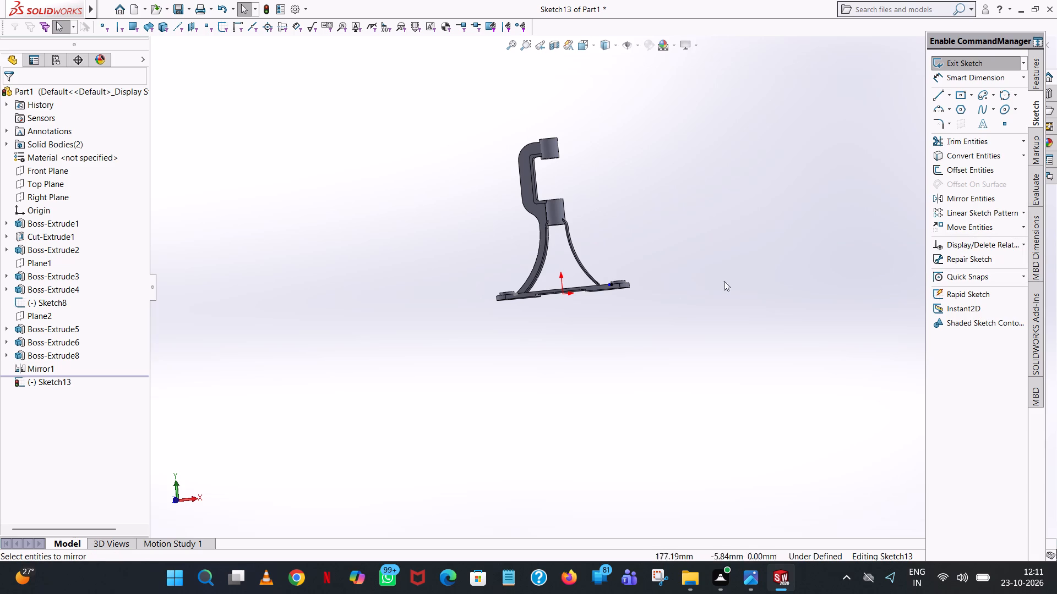
pyautogui.scroll(-5, 607, 255)
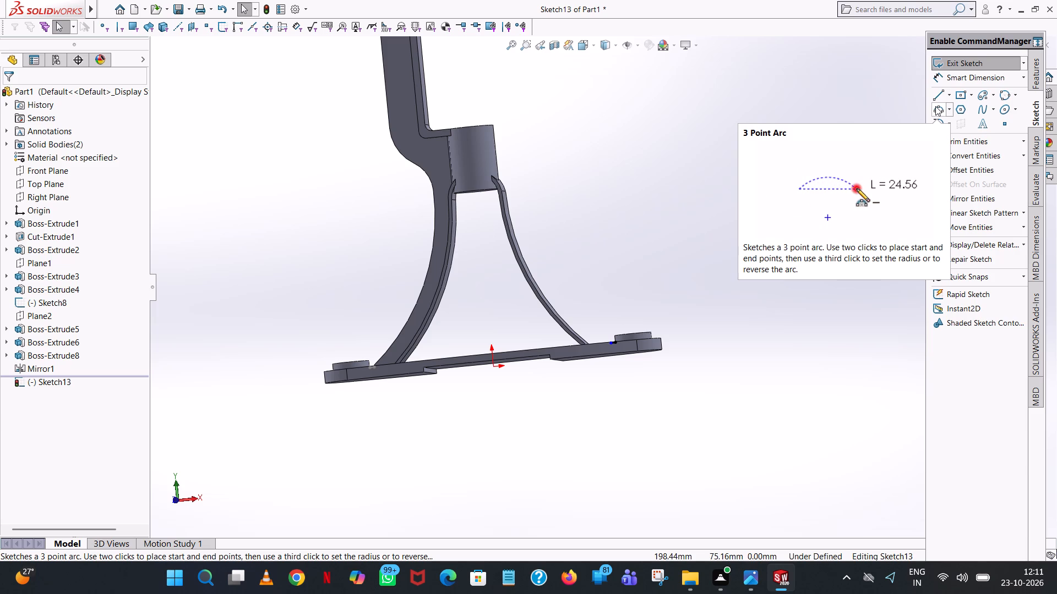
pyautogui.click(935, 106)
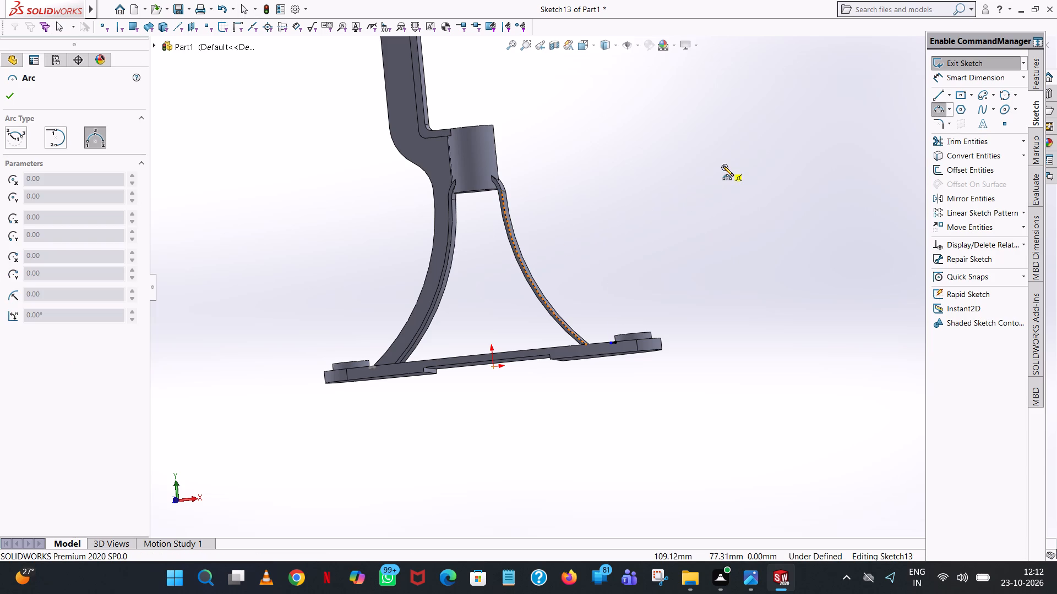
pyautogui.click(1015, 92)
pyautogui.click(987, 98)
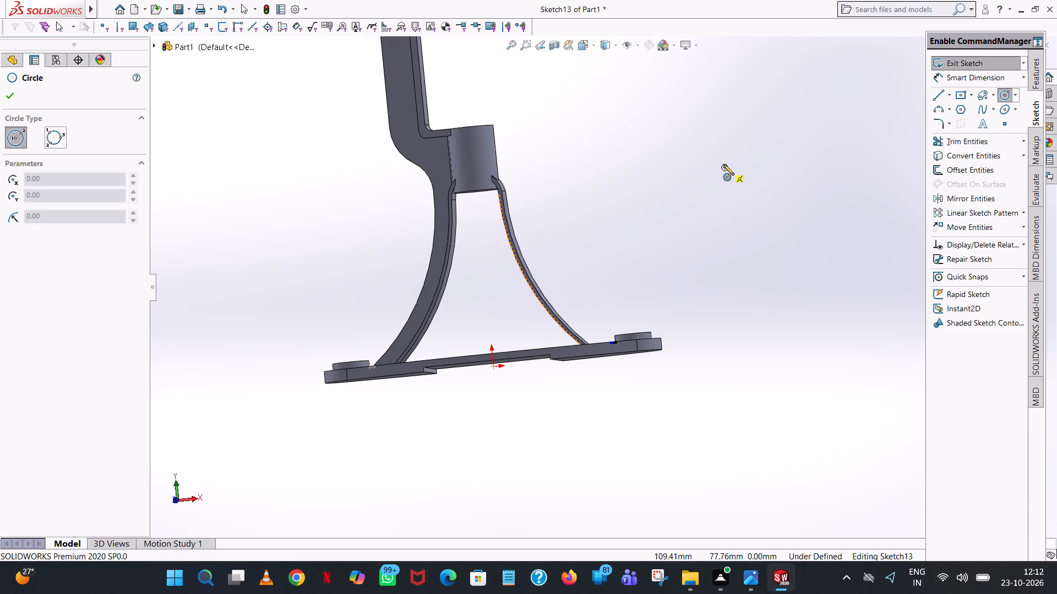
pyautogui.click(723, 165)
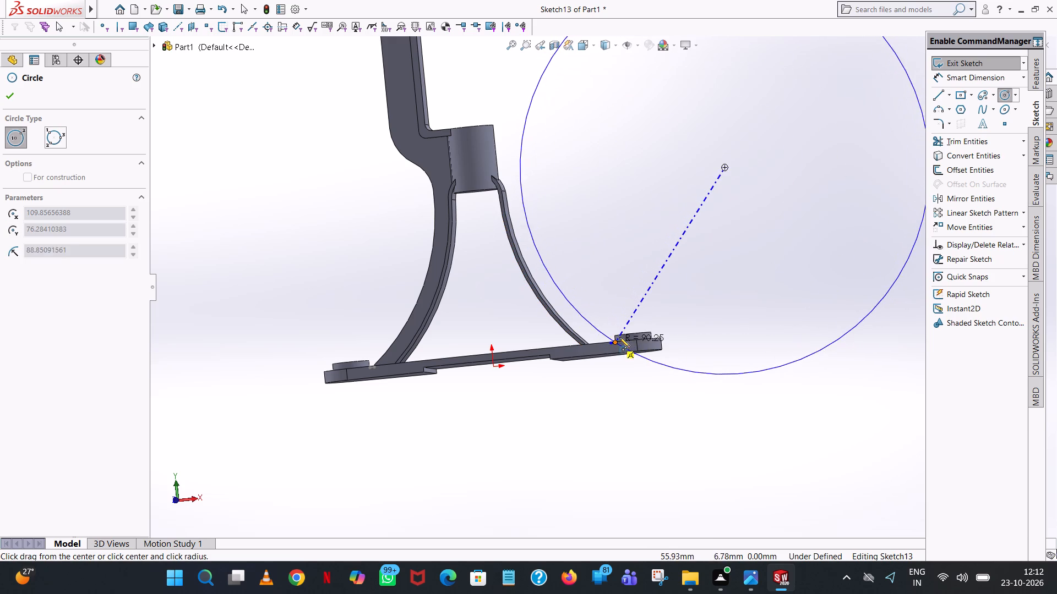
pyautogui.scroll(-4, 609, 342)
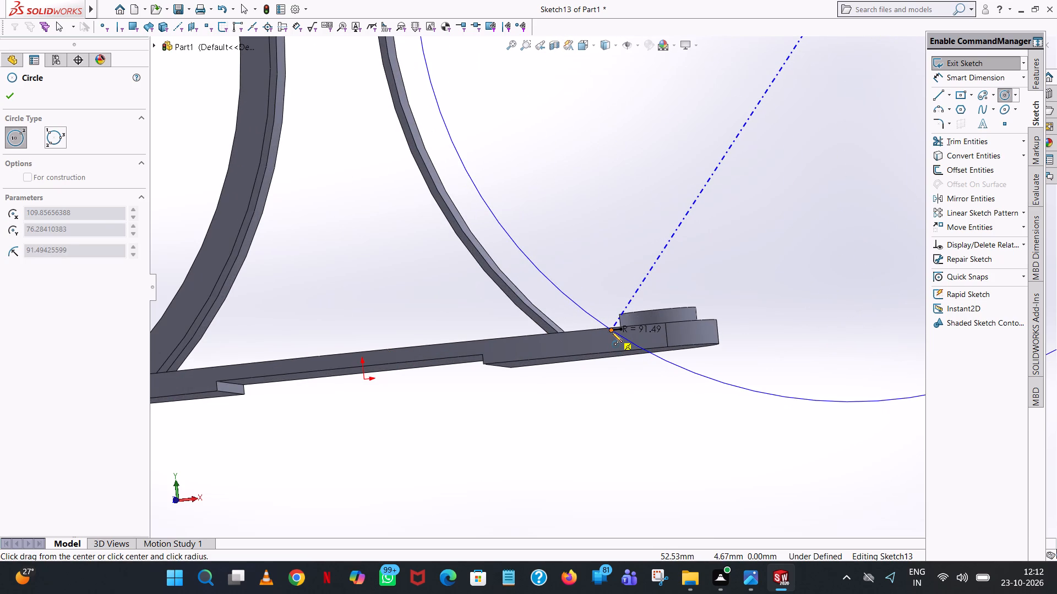
pyautogui.click(612, 331)
pyautogui.rightClick(612, 331)
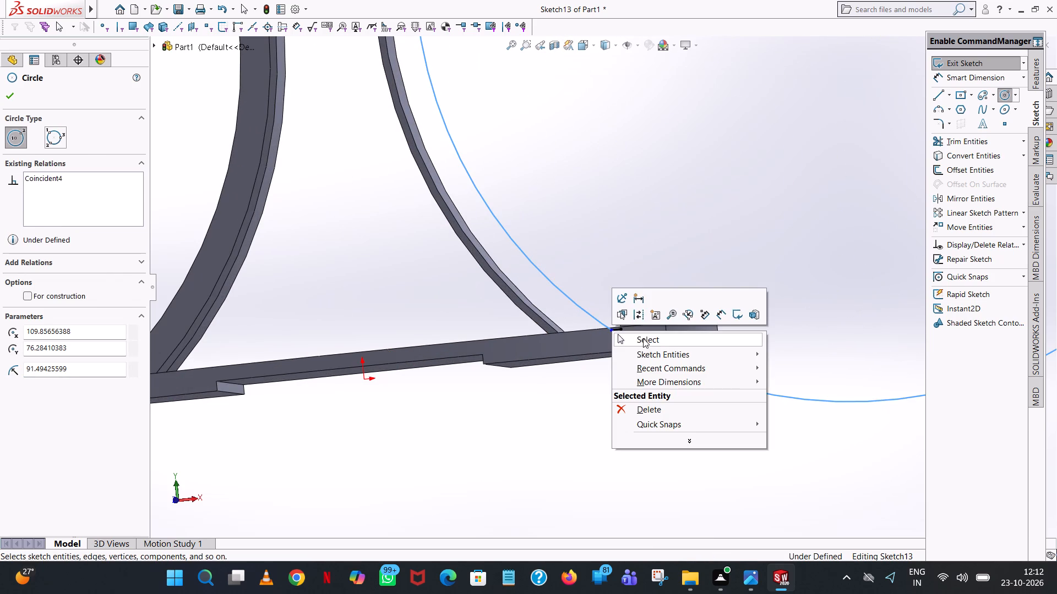
pyautogui.click(643, 338)
# In the front view, draw a horizontal line about 6.5 mm long from the thin rib's outer edge to the large circle, just below the lower cylinder.
pyautogui.scroll(-7, 626, 338)
pyautogui.scroll(-6, 587, 310)
pyautogui.scroll(-2, 535, 246)
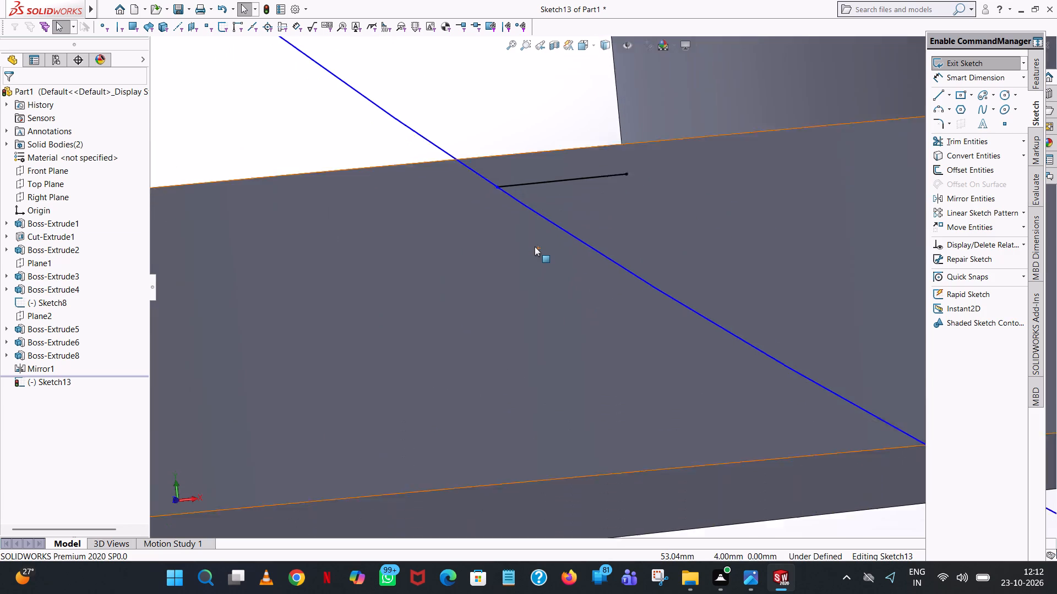
pyautogui.scroll(-3, 535, 246)
pyautogui.scroll(16, 535, 245)
pyautogui.moveTo(559, 279); pyautogui.dragTo(573, 336, button='middle')
pyautogui.scroll(6, 569, 321)
pyautogui.moveTo(571, 294); pyautogui.dragTo(562, 220, button='middle')
pyautogui.scroll(5, 574, 178)
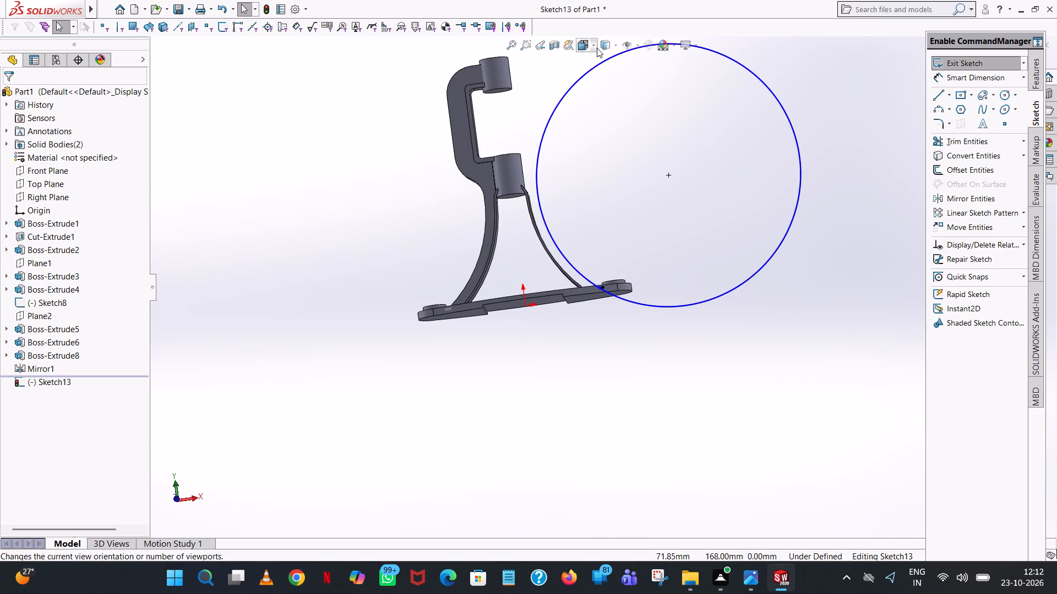
pyautogui.click(595, 45)
pyautogui.click(641, 108)
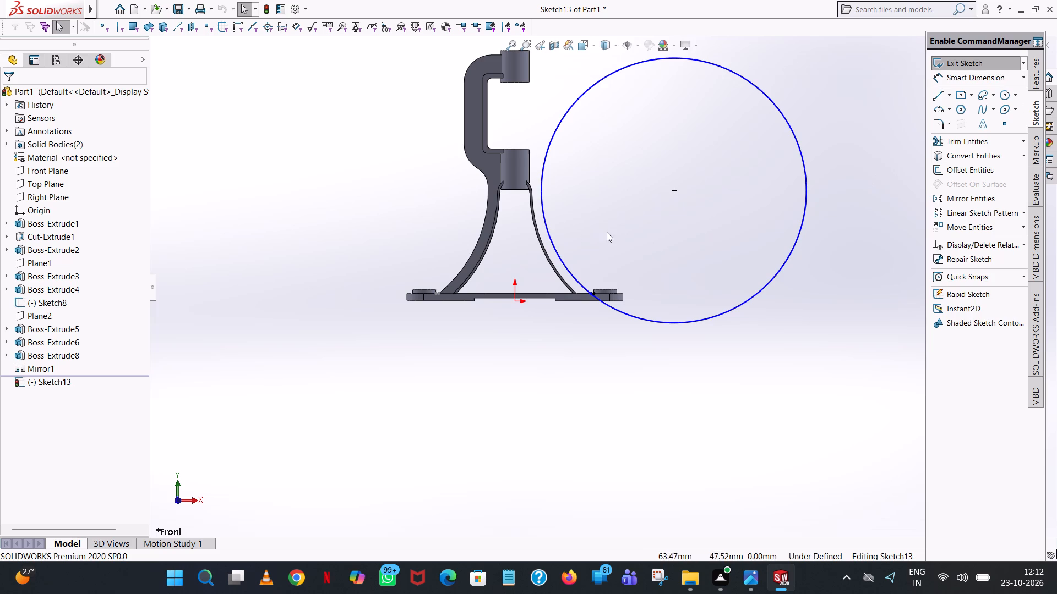
pyautogui.scroll(-7, 533, 199)
pyautogui.scroll(-2, 609, 221)
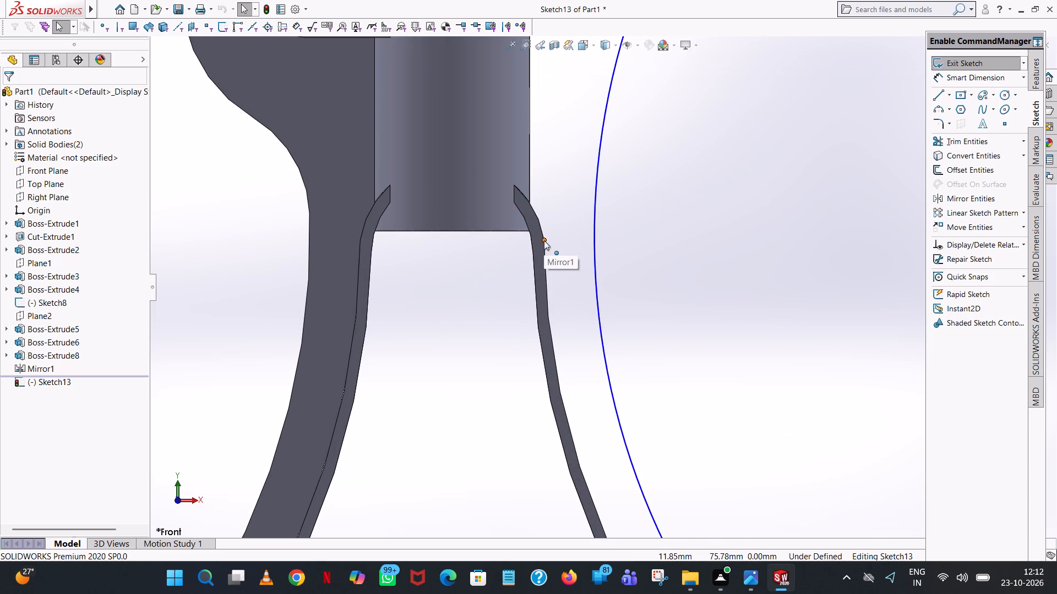
pyautogui.click(934, 94)
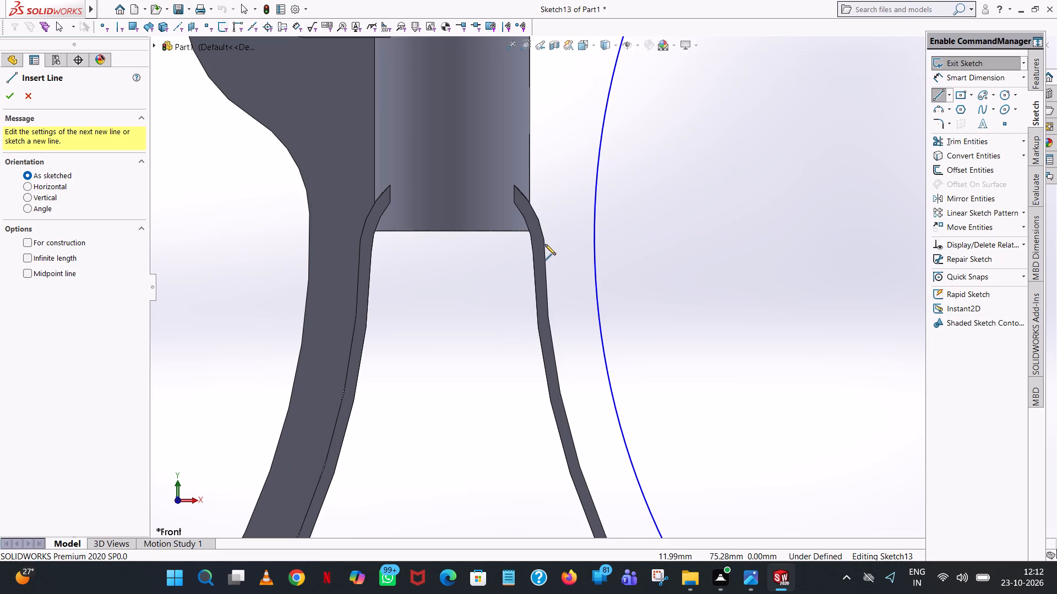
pyautogui.click(543, 239)
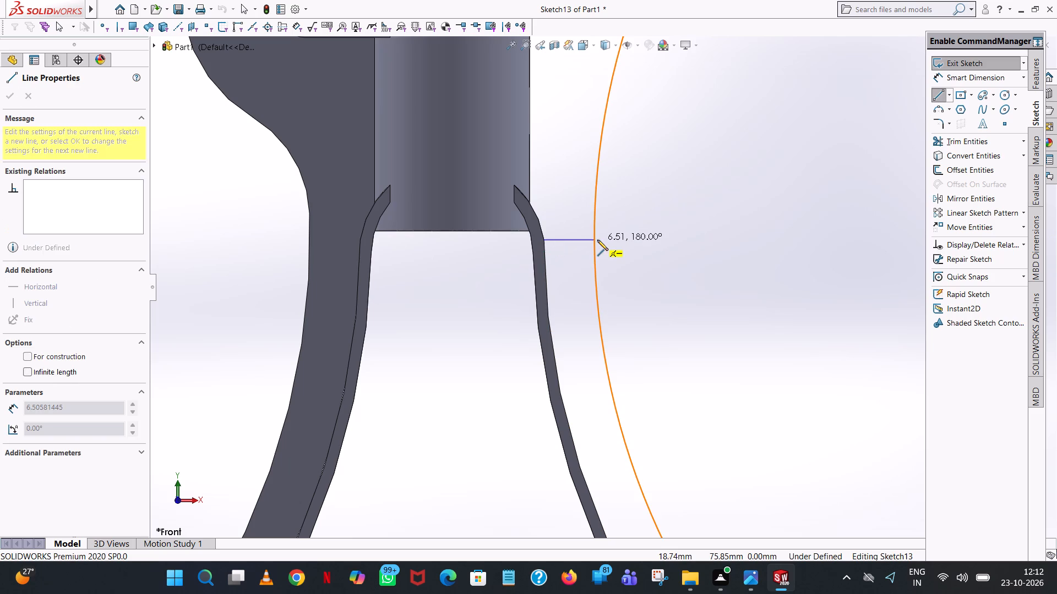
pyautogui.click(597, 240)
pyautogui.rightClick(597, 240)
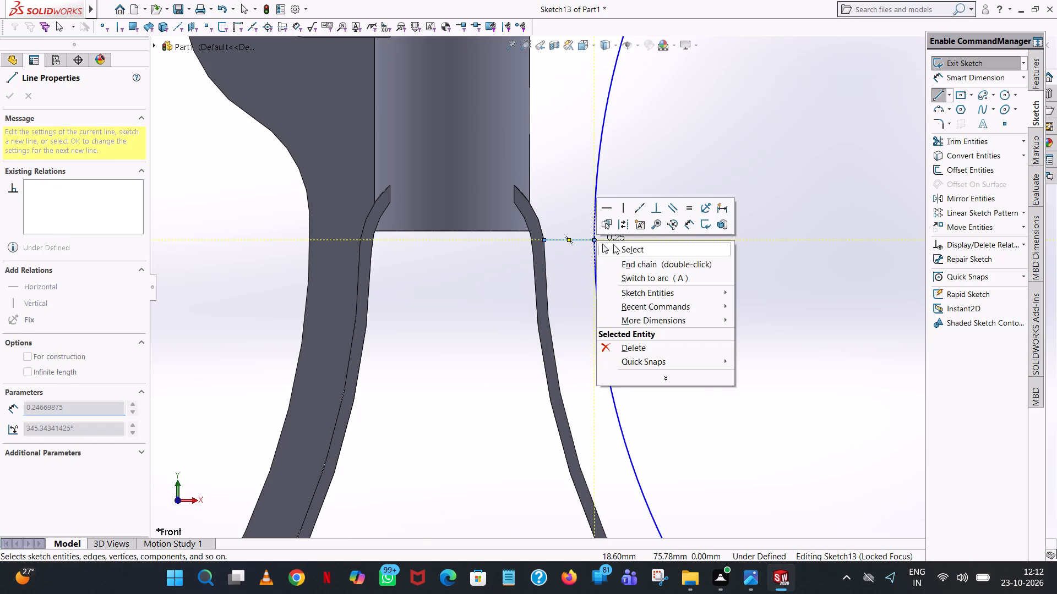
pyautogui.click(634, 248)
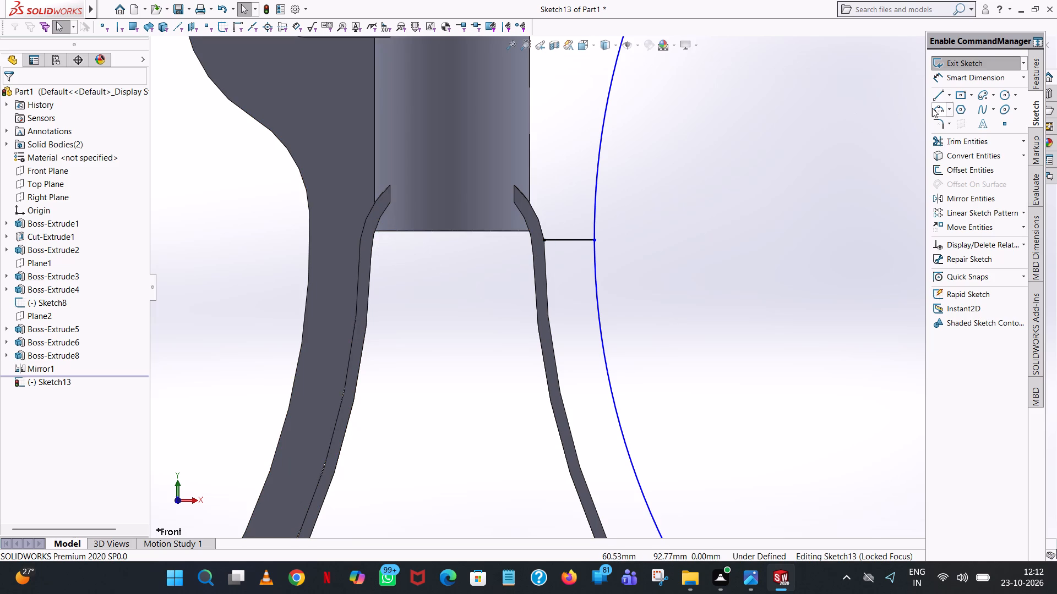
# Draw a circle of about 18.4 mm radius centred just below the lower cylinder on its axis, tangent to the large circle.
pyautogui.click(1002, 100)
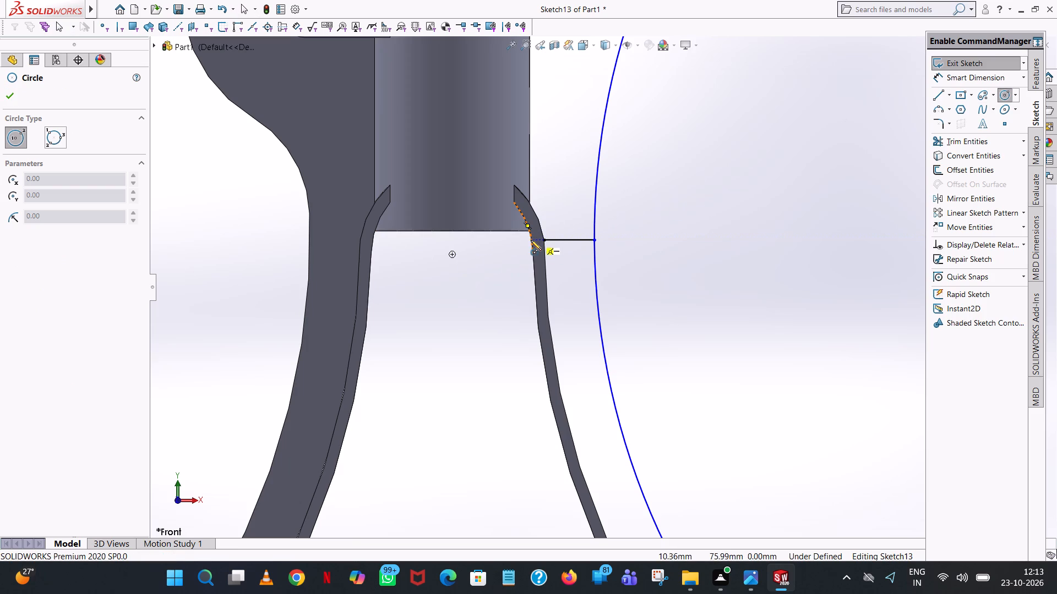
pyautogui.click(453, 255)
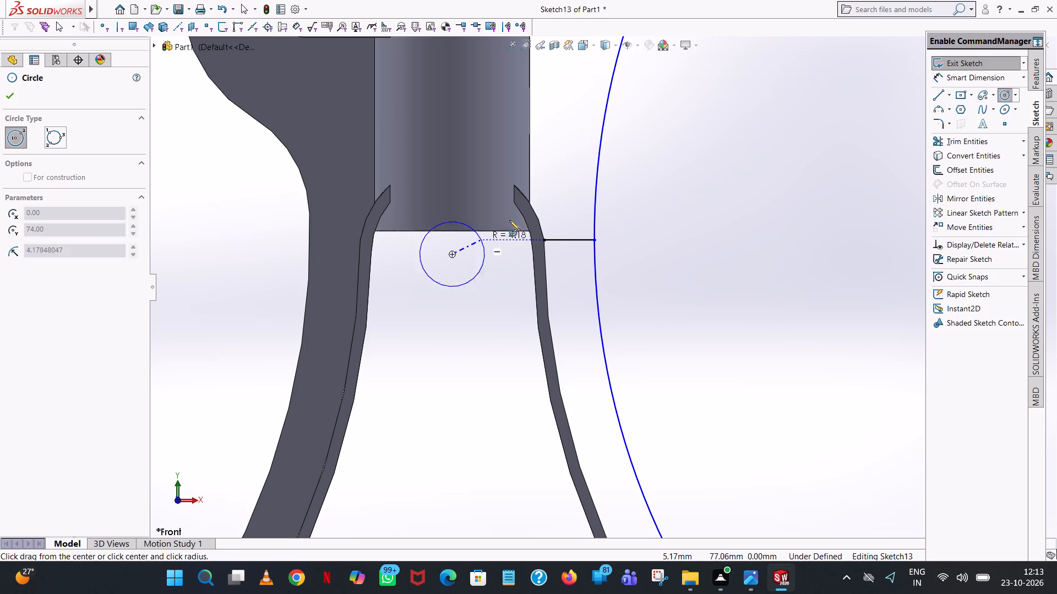
pyautogui.click(595, 206)
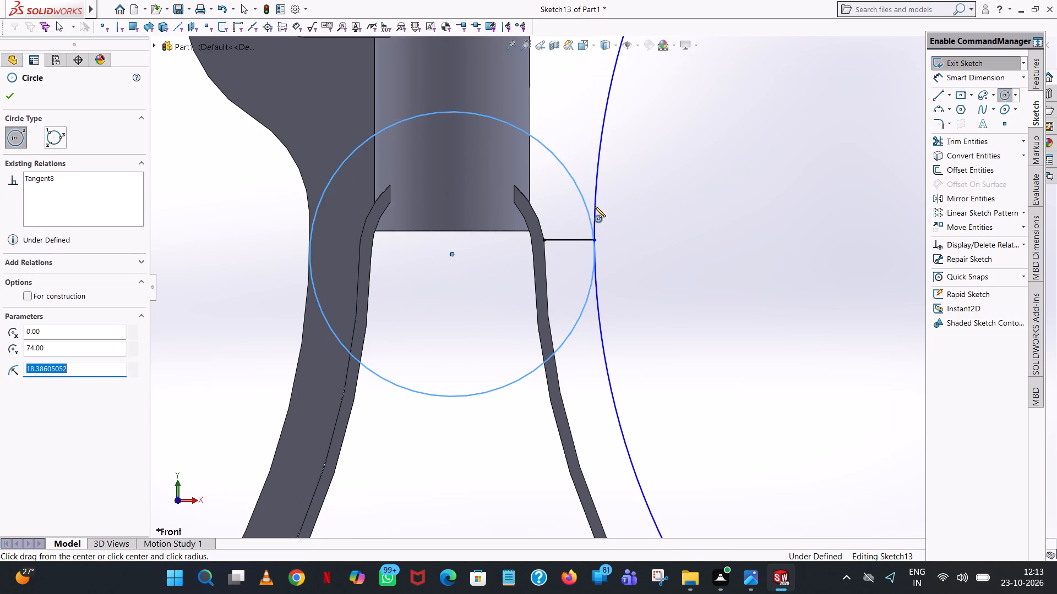
pyautogui.rightClick(595, 206)
pyautogui.click(638, 218)
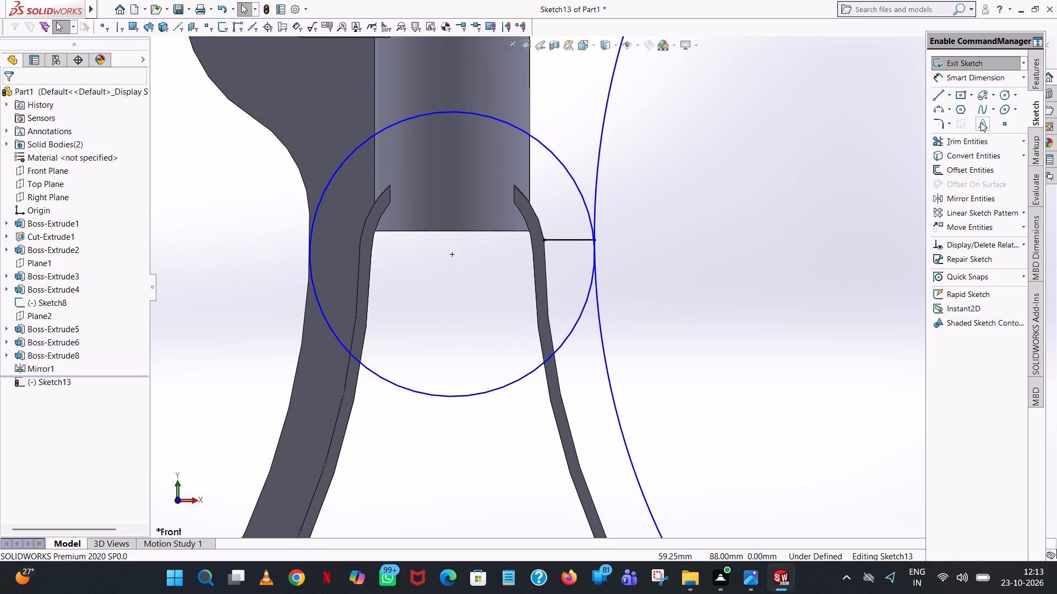
# Trim away the upper portion of the large circle above the short horizontal line just below the lower cylinder.
pyautogui.click(971, 145)
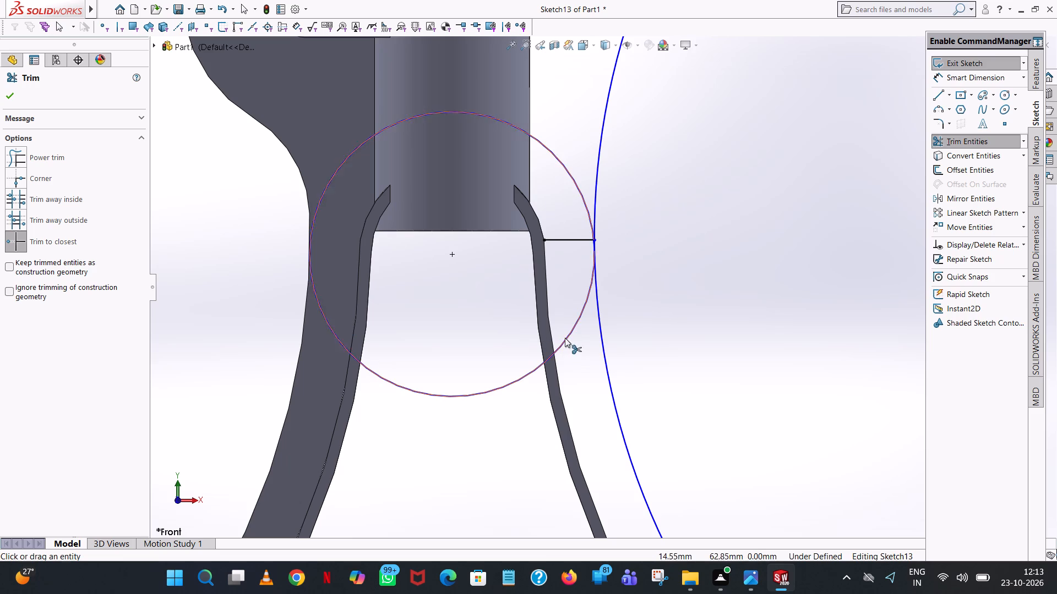
pyautogui.click(604, 115)
# Draw a horizontal line about 2.4 mm long inward from where the smaller circle crosses the lower cylinder's outer edge.
pyautogui.click(939, 98)
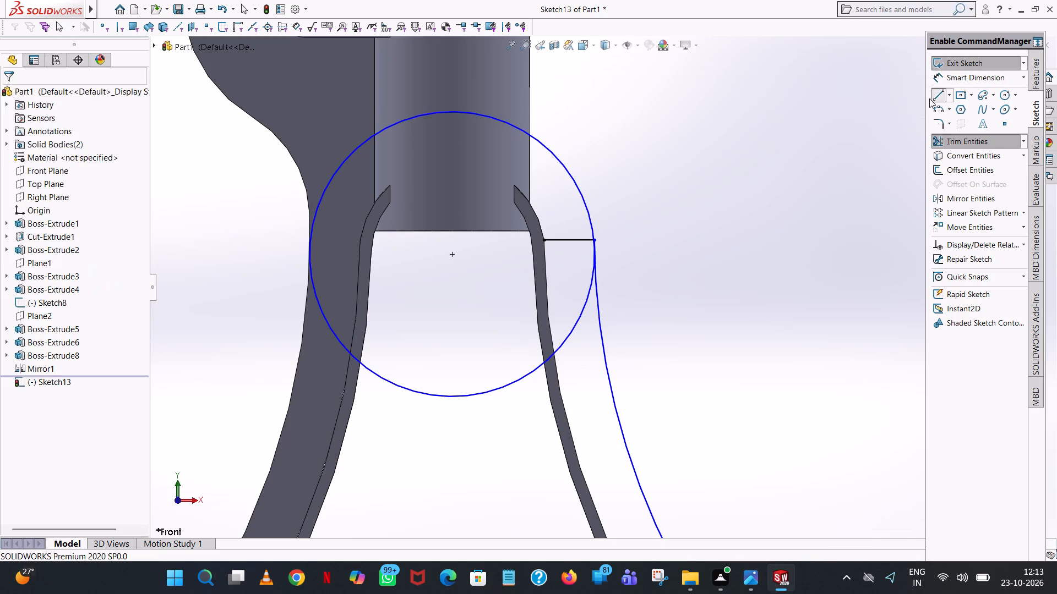
pyautogui.scroll(-6, 530, 135)
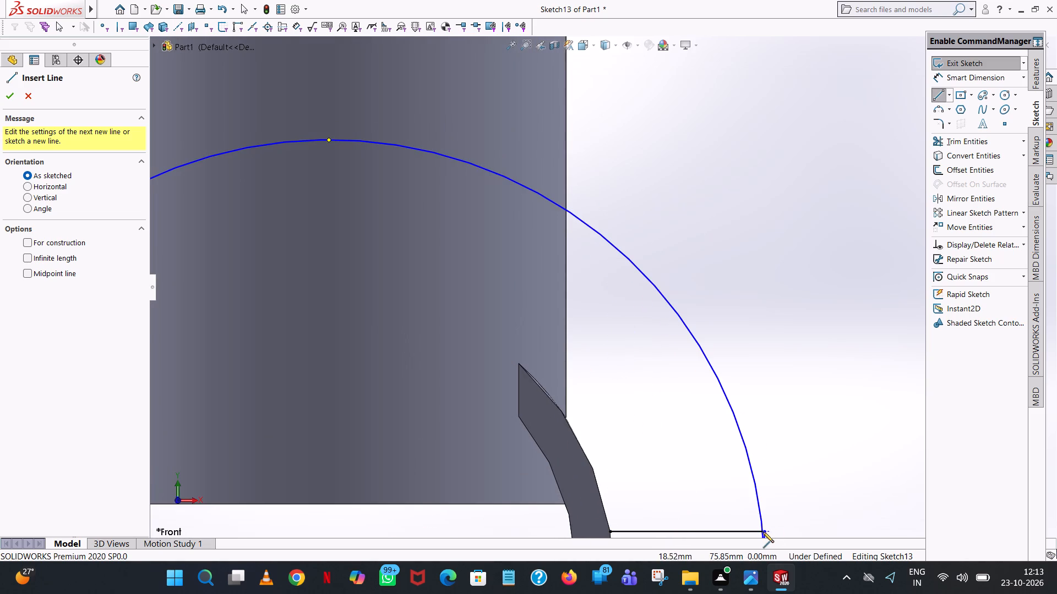
pyautogui.scroll(-8, 770, 526)
pyautogui.scroll(9, 596, 420)
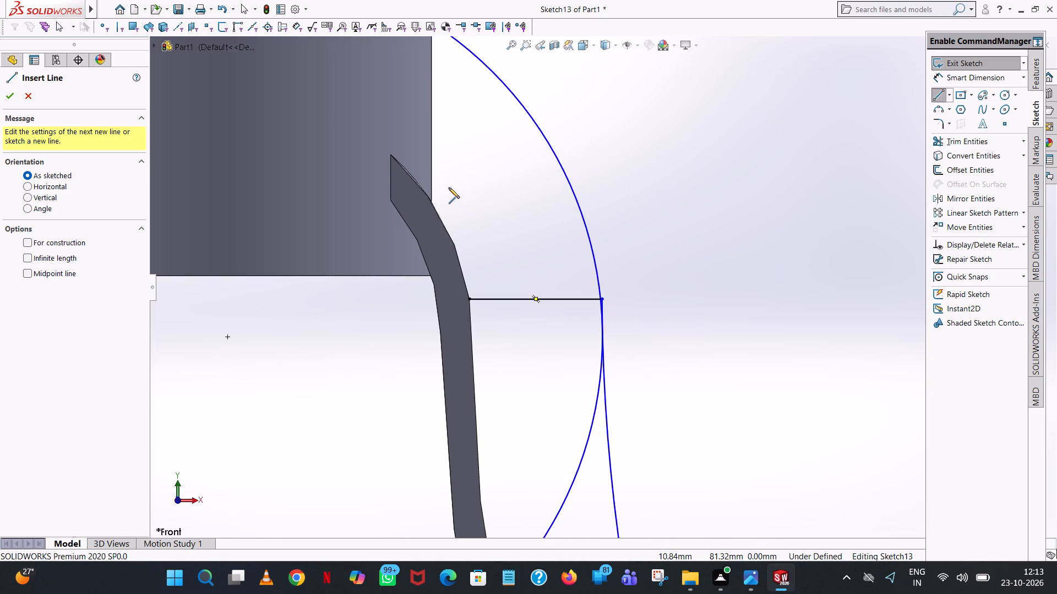
pyautogui.scroll(5, 449, 188)
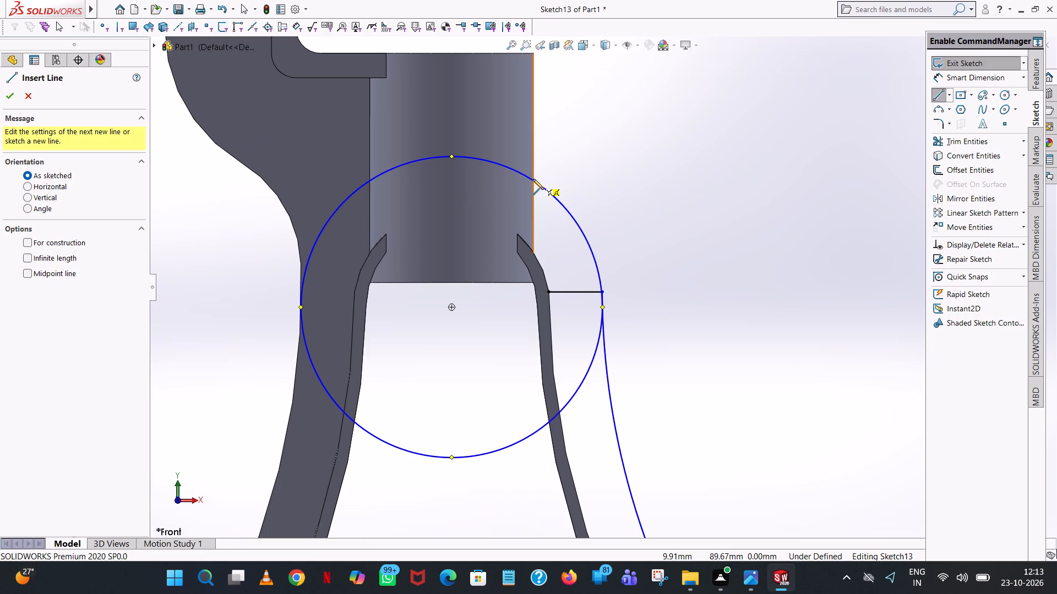
pyautogui.click(533, 179)
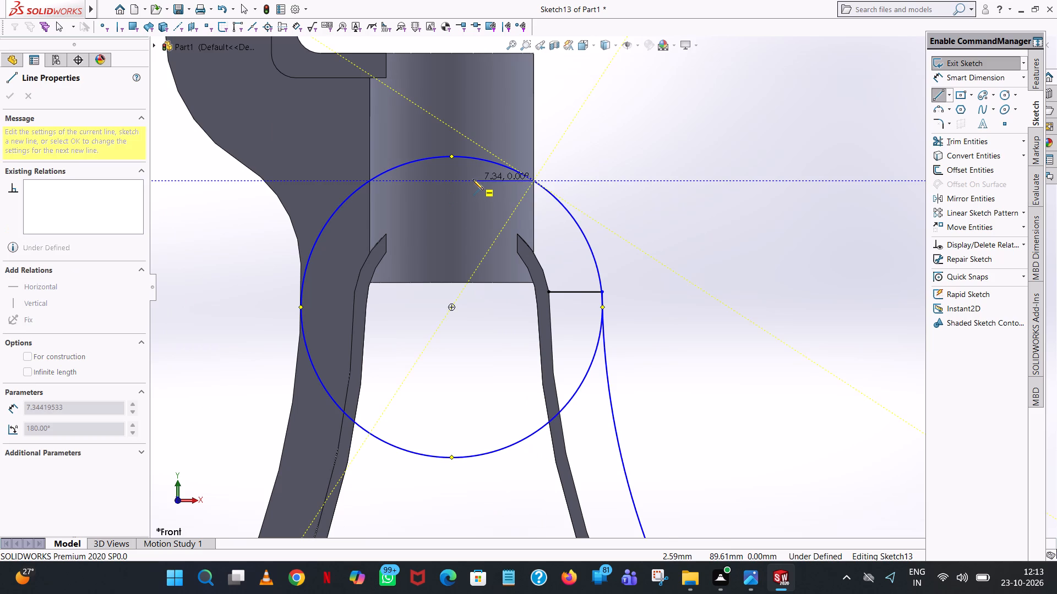
pyautogui.click(514, 182)
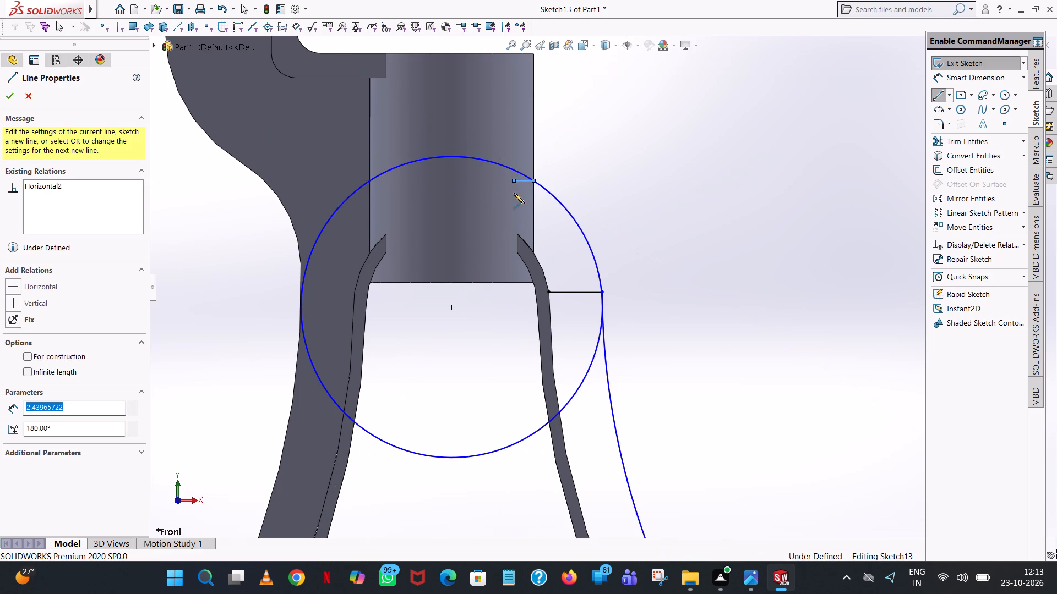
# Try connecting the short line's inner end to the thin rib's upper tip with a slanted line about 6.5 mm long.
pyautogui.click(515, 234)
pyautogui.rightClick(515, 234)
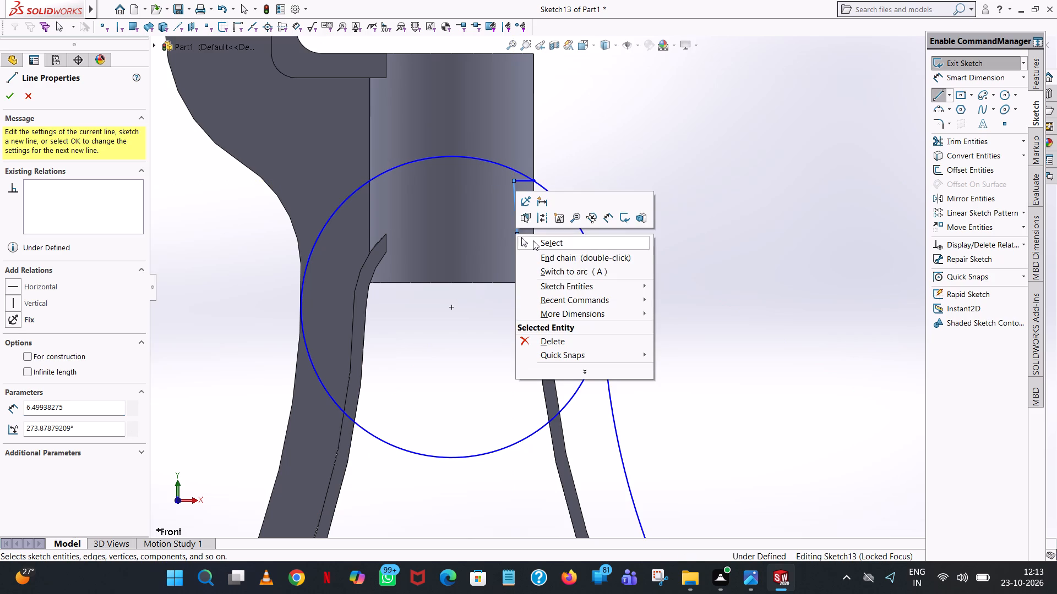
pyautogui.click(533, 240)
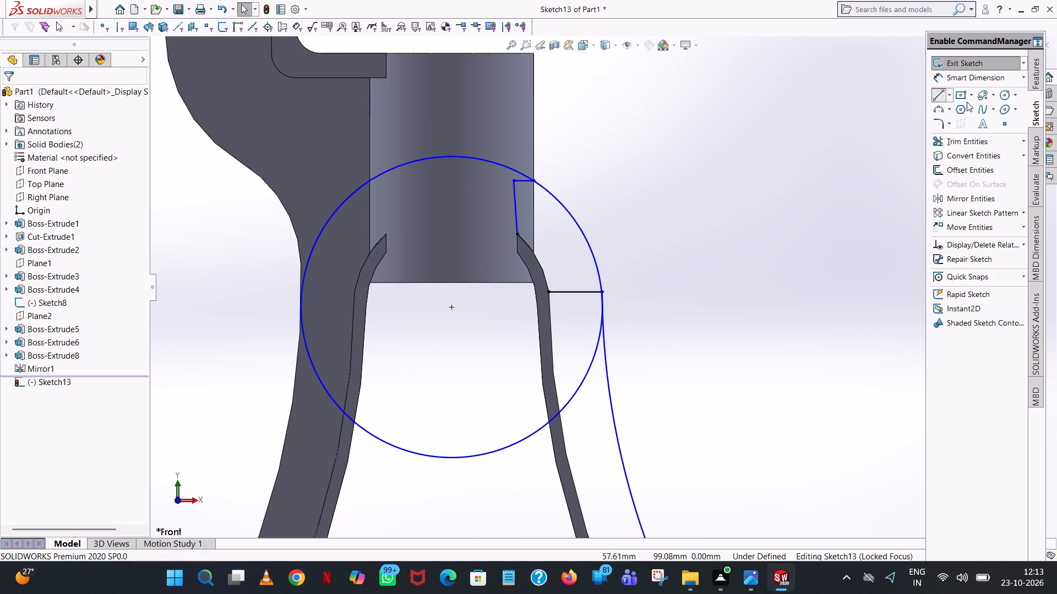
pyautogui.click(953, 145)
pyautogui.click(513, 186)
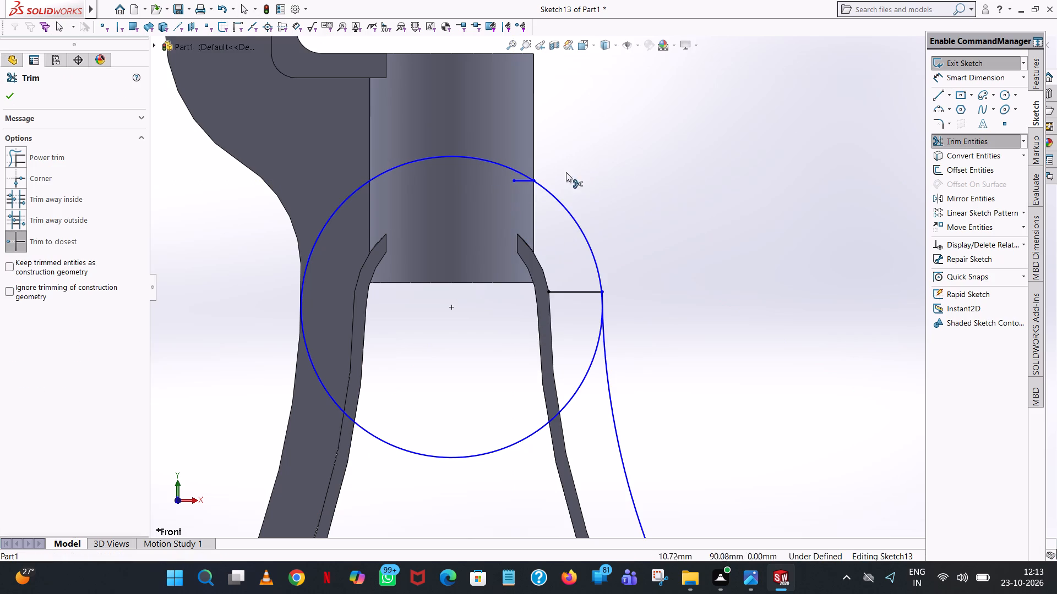
# Draw a vertical line about 6.5 mm long from the thin rib's upper tip up to the short horizontal line.
pyautogui.click(934, 95)
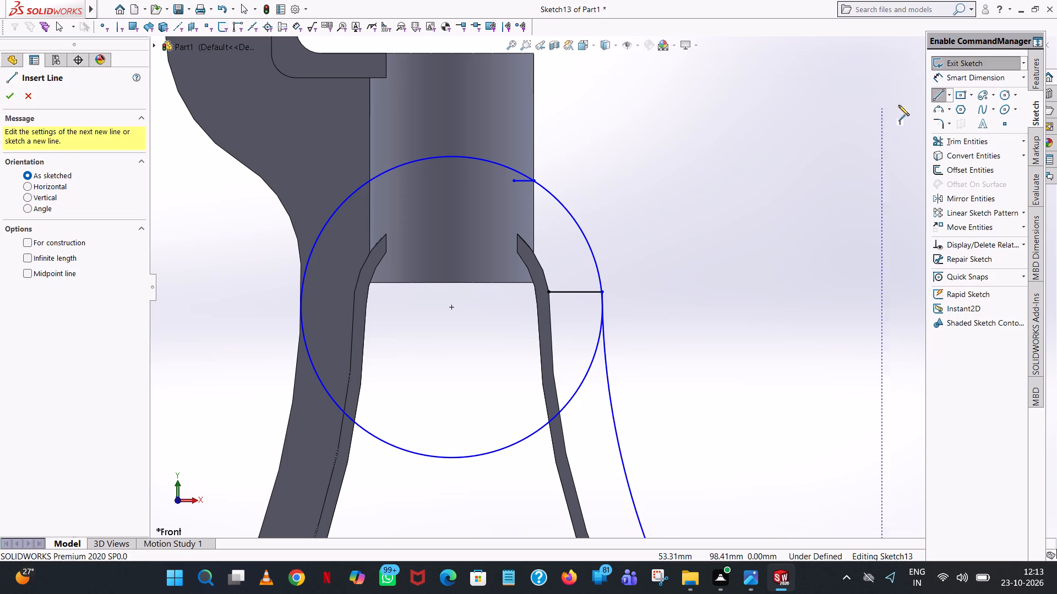
pyautogui.click(517, 234)
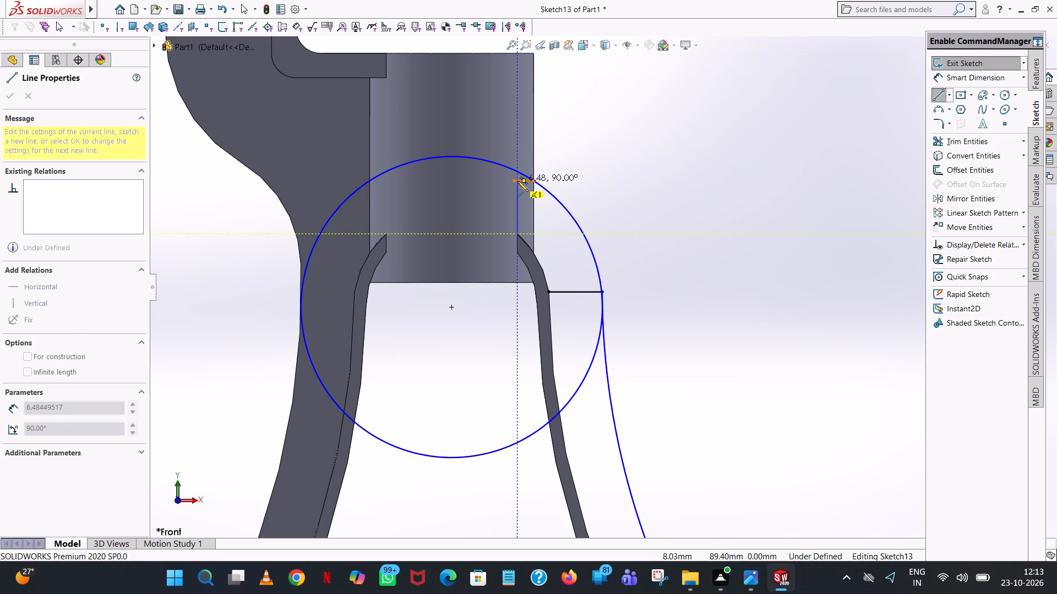
pyautogui.click(517, 181)
pyautogui.rightClick(517, 181)
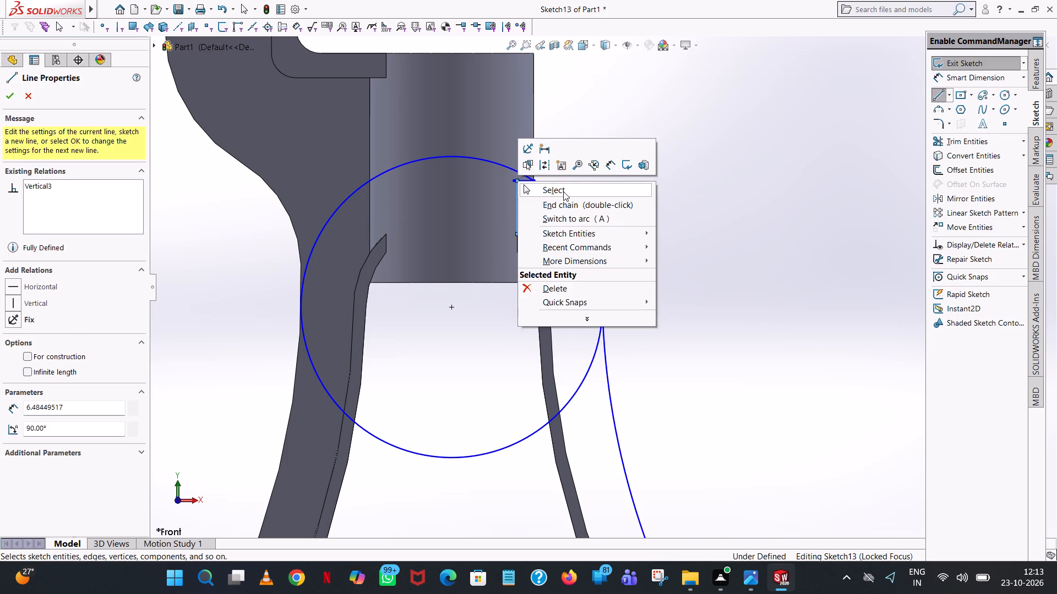
pyautogui.click(563, 191)
# Trim the overhang of the short horizontal line on the inner side of the vertical line.
pyautogui.click(949, 139)
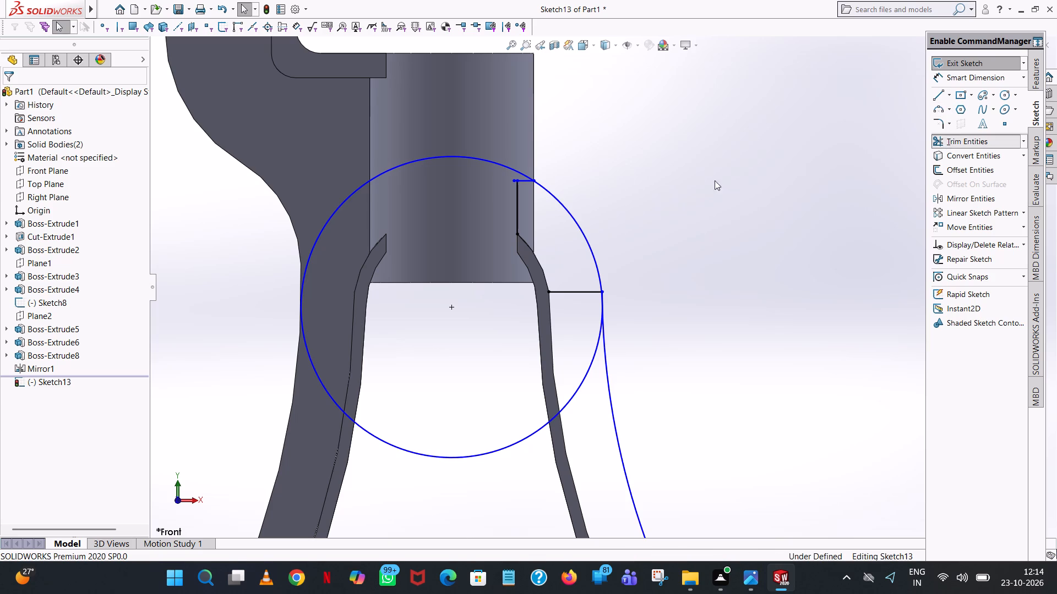
pyautogui.scroll(-8, 465, 221)
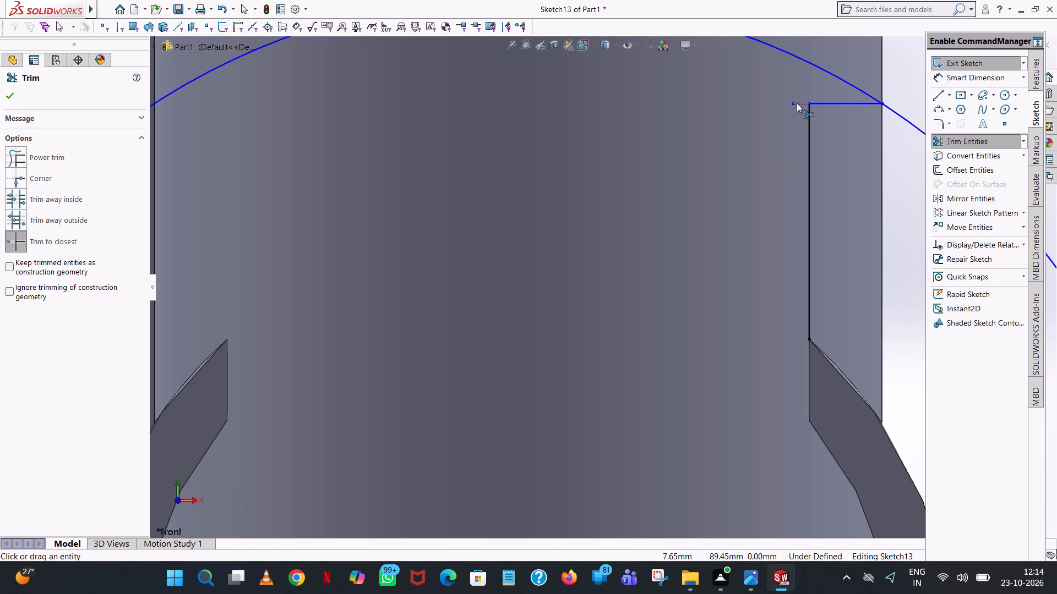
pyautogui.click(797, 102)
pyautogui.scroll(5, 797, 103)
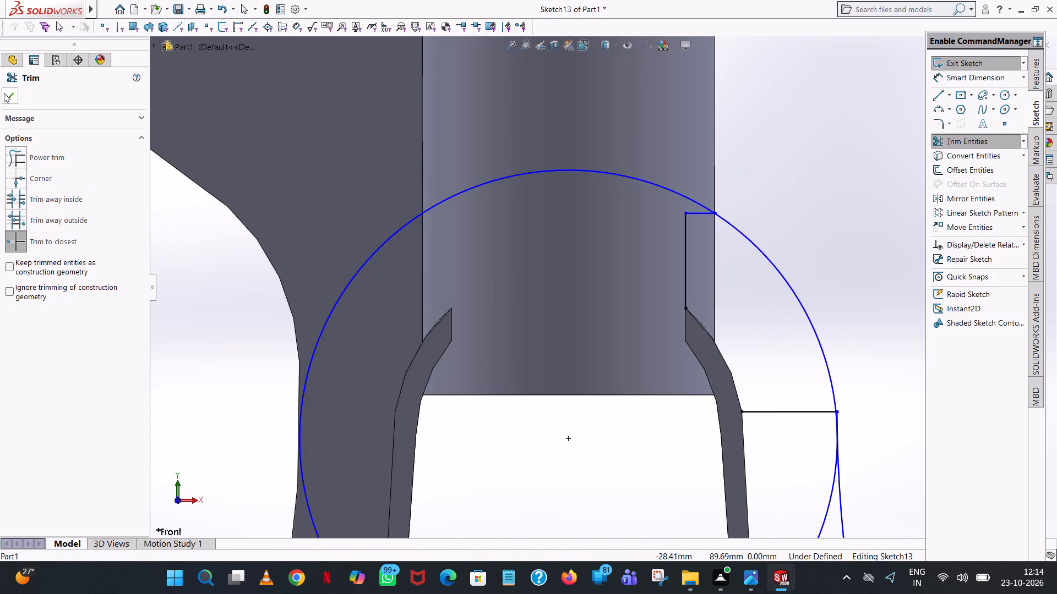
pyautogui.click(4, 93)
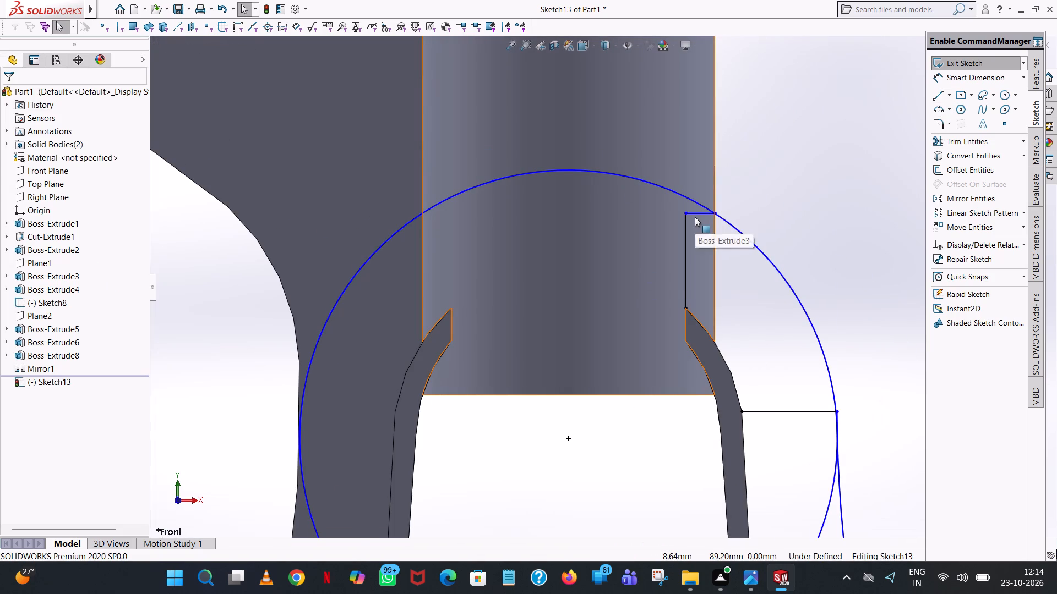
pyautogui.click(695, 215)
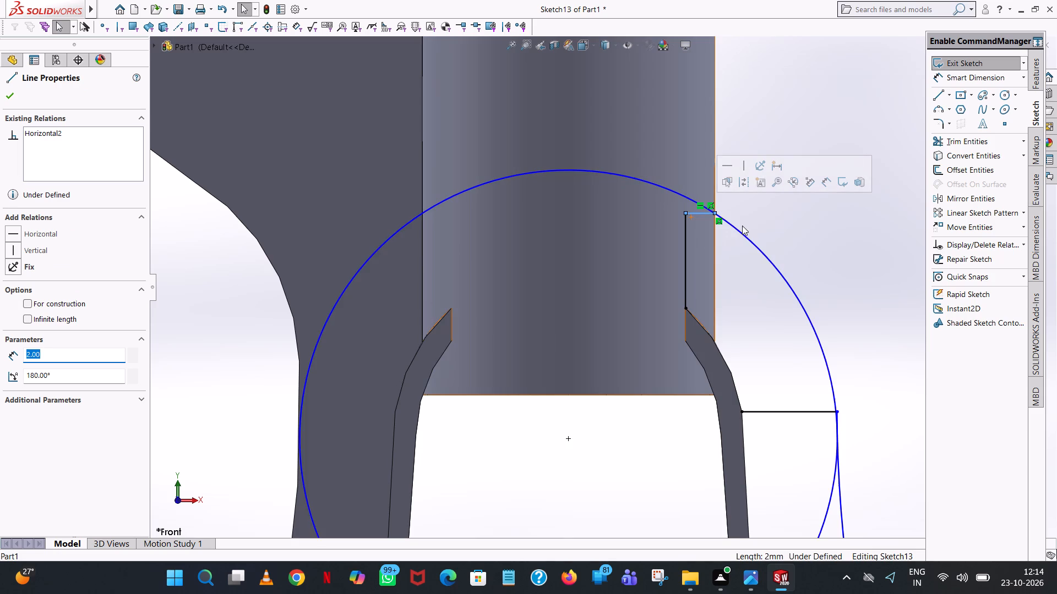
pyautogui.click(845, 105)
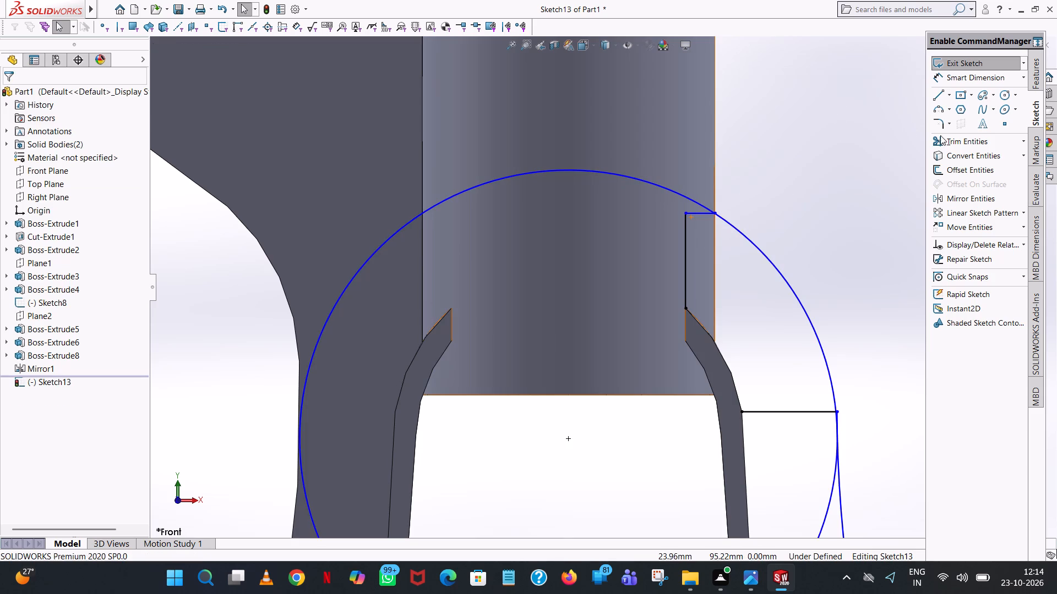
# Trim the smaller circle to its outer upper arc, then remove the large arc's overlap and the horizontal line below the cylinder.
pyautogui.click(946, 139)
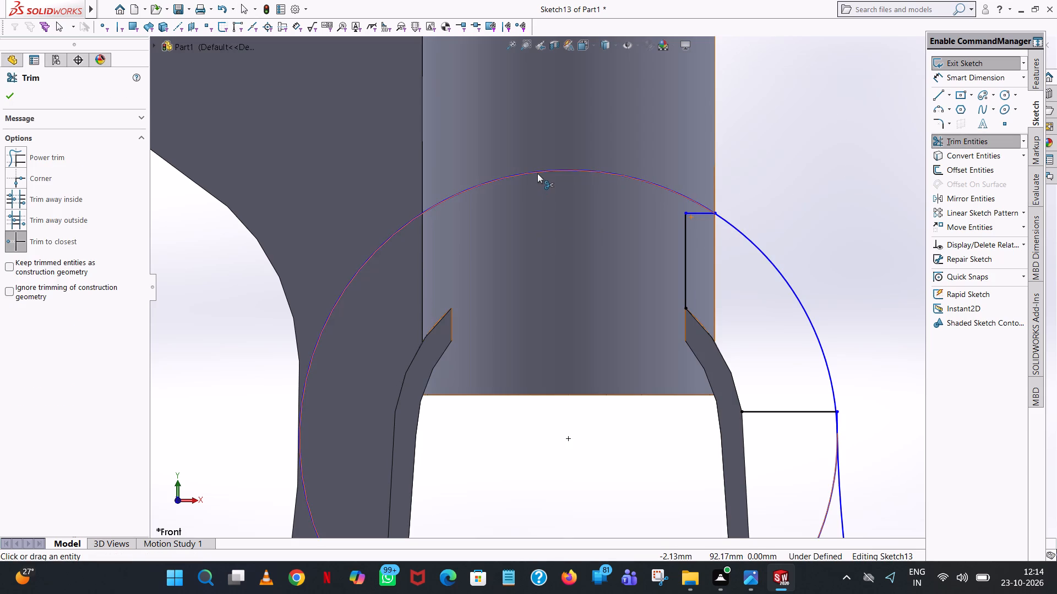
pyautogui.click(537, 173)
pyautogui.scroll(1, 862, 444)
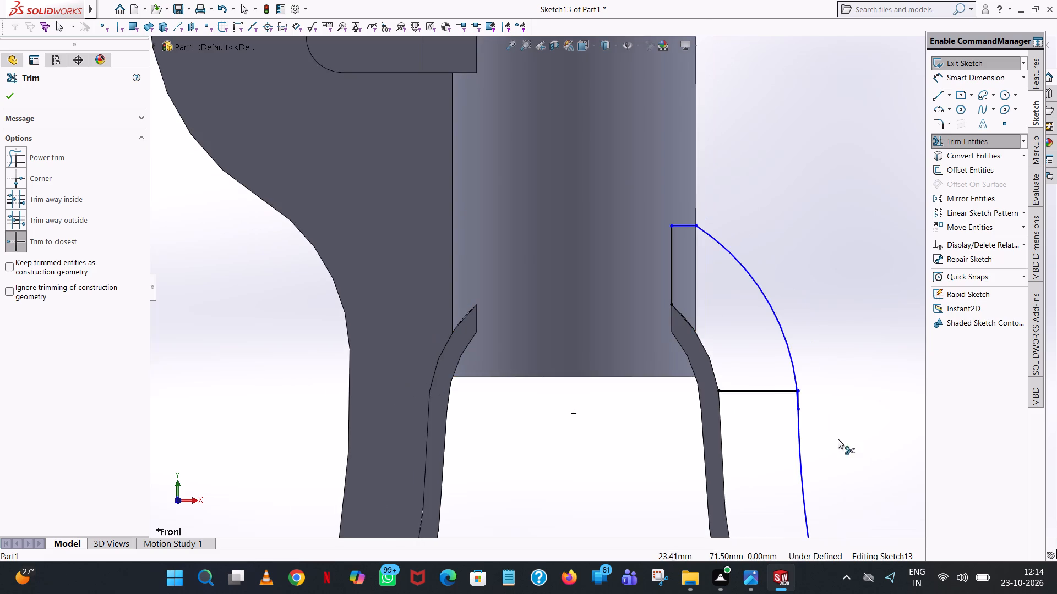
pyautogui.scroll(-6, 782, 422)
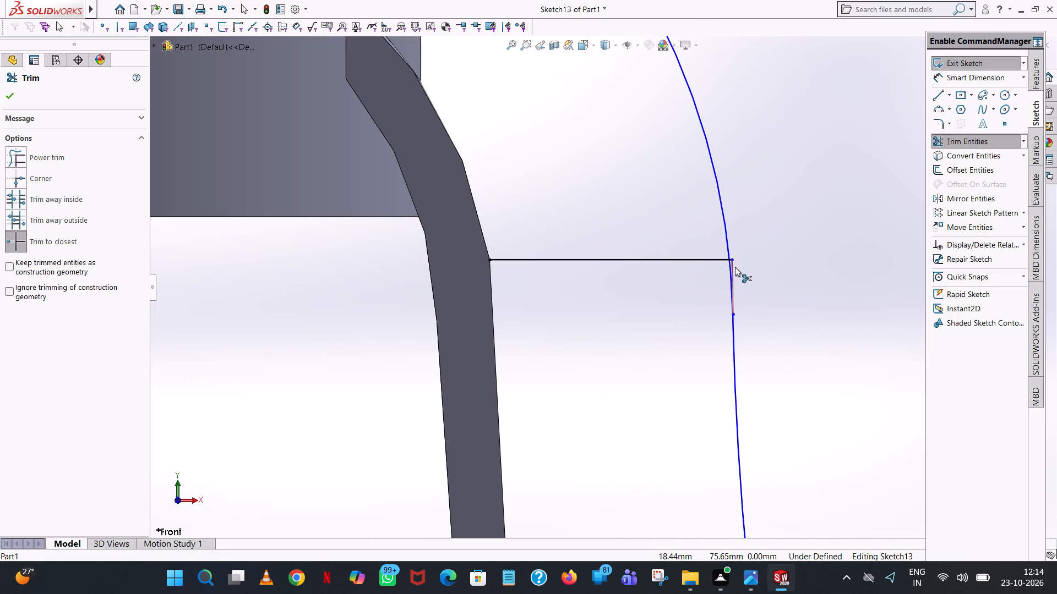
pyautogui.click(735, 267)
pyautogui.click(732, 257)
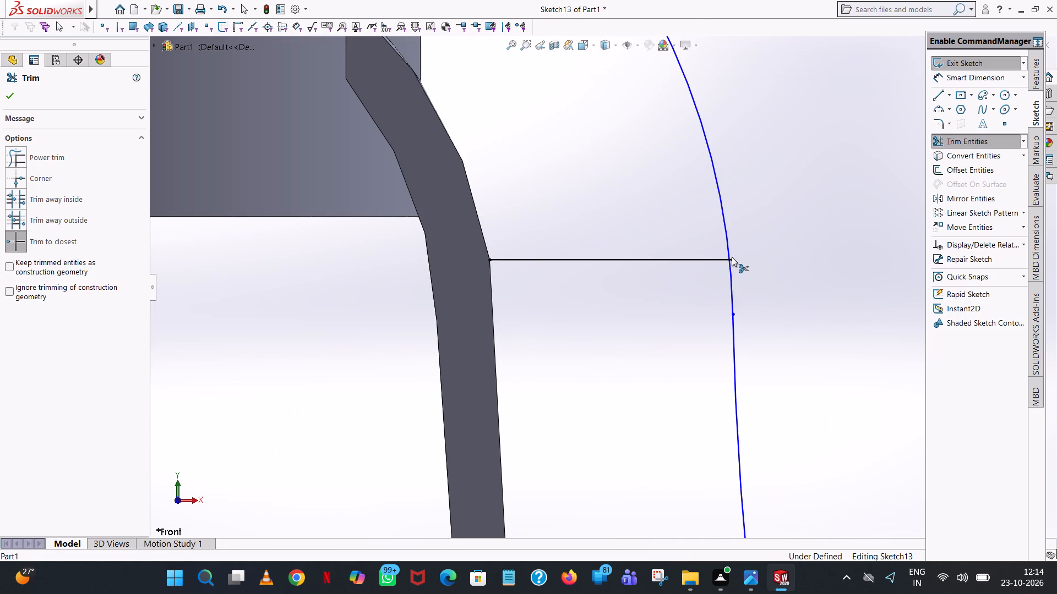
pyautogui.click(681, 258)
# Draw a horizontal line about 9.9 mm long on the base's top face, from the large arc's lower end to the thin rib.
pyautogui.scroll(7, 680, 263)
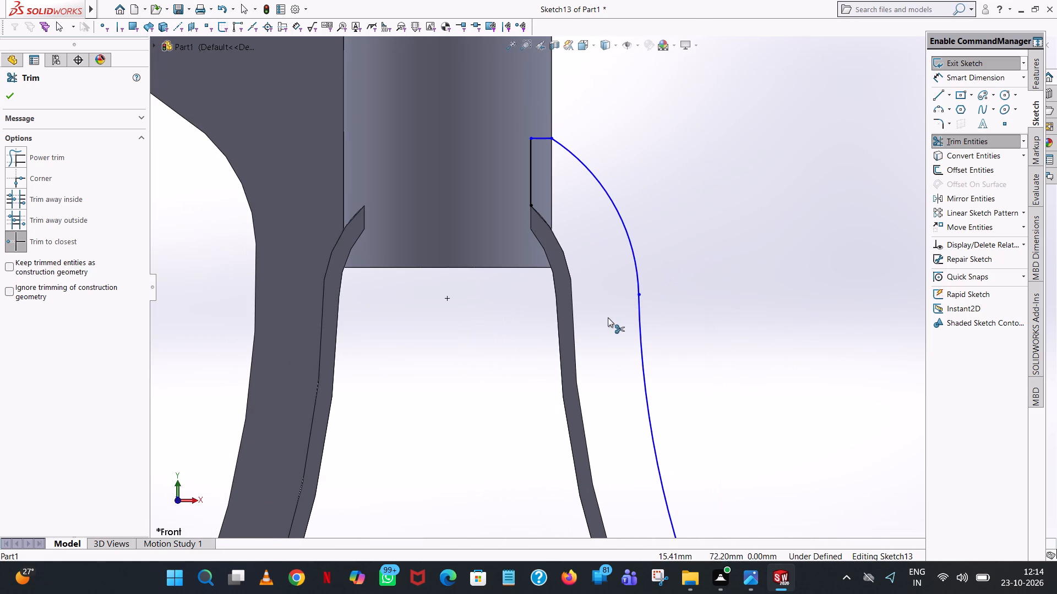
pyautogui.scroll(5, 608, 317)
pyautogui.scroll(3, 689, 393)
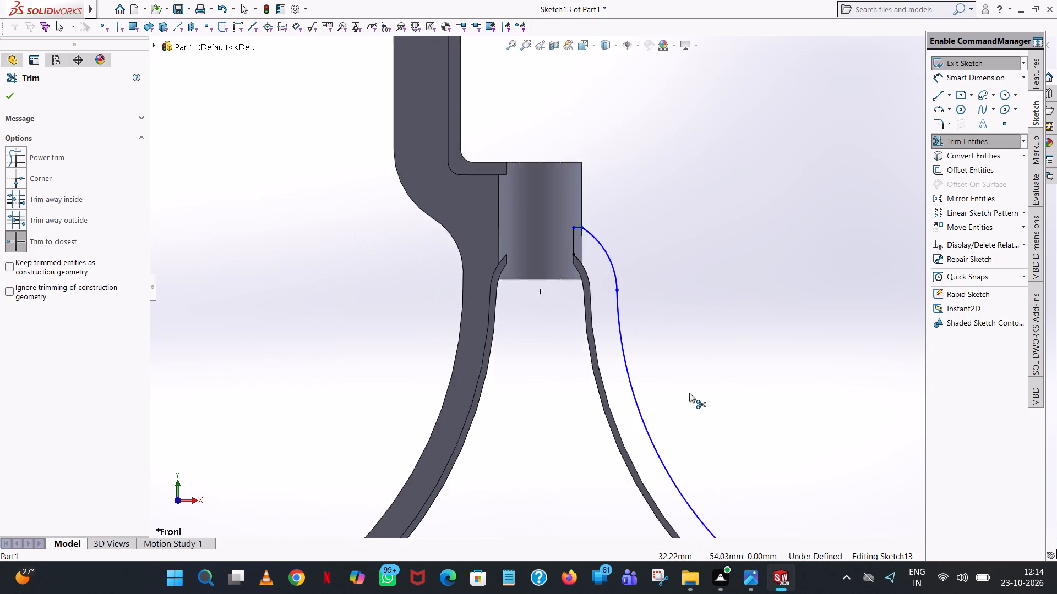
pyautogui.scroll(2, 689, 393)
pyautogui.scroll(-5, 682, 440)
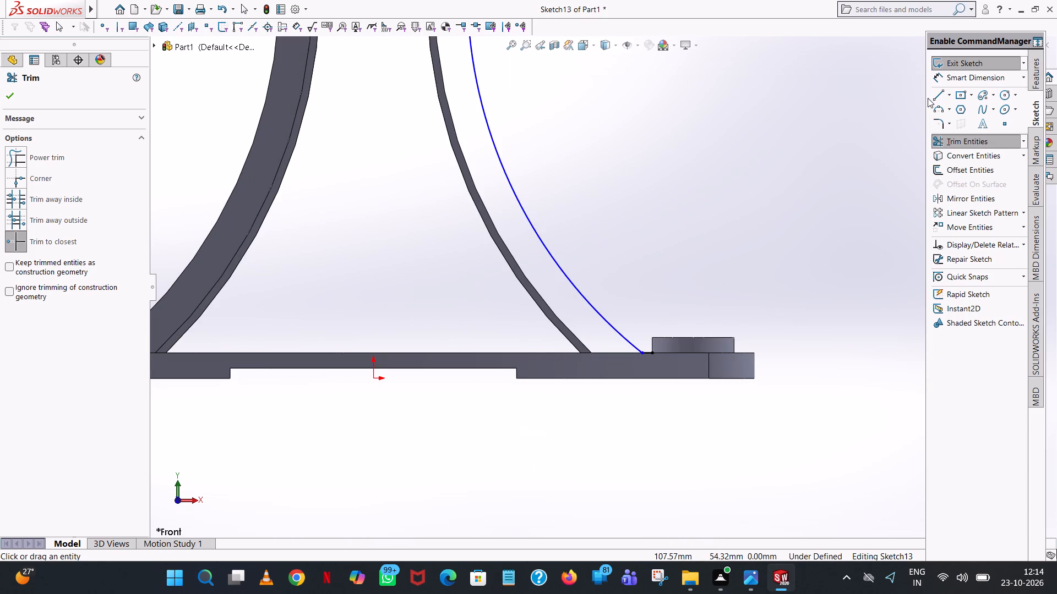
pyautogui.click(938, 92)
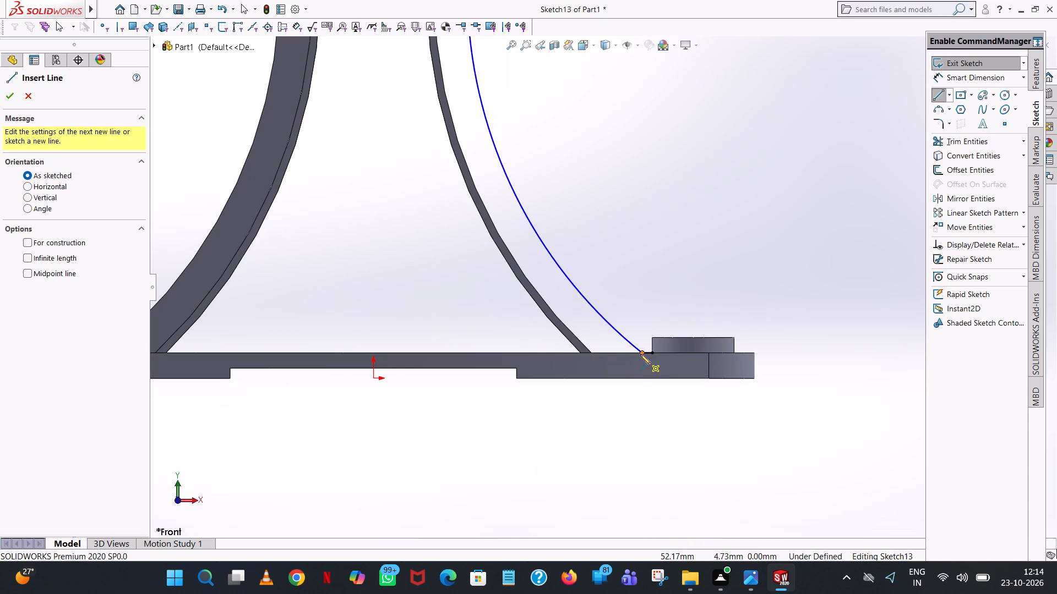
pyautogui.click(641, 354)
pyautogui.click(592, 352)
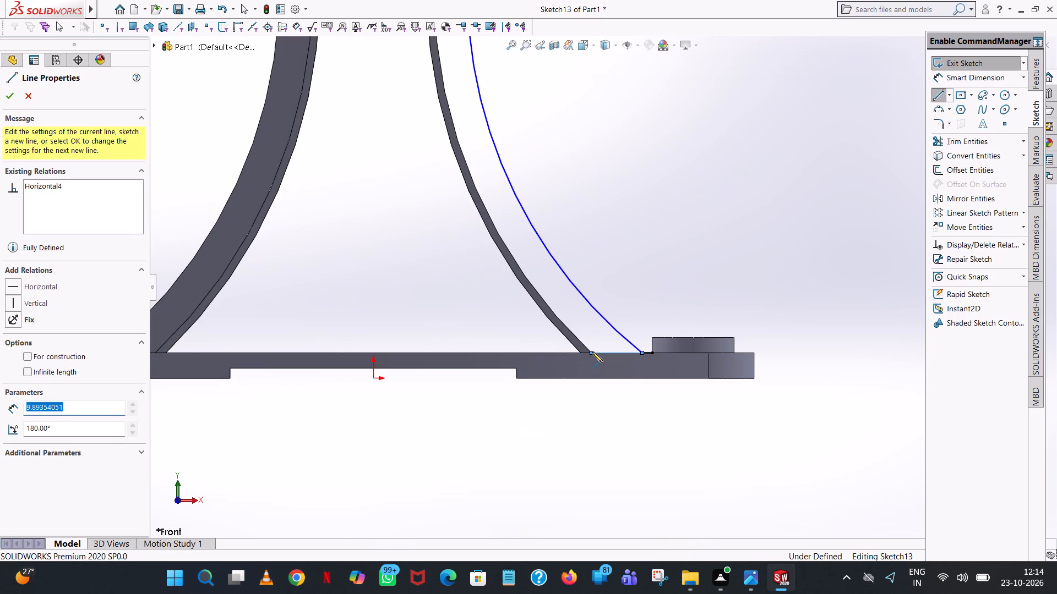
pyautogui.rightClick(592, 352)
pyautogui.click(621, 364)
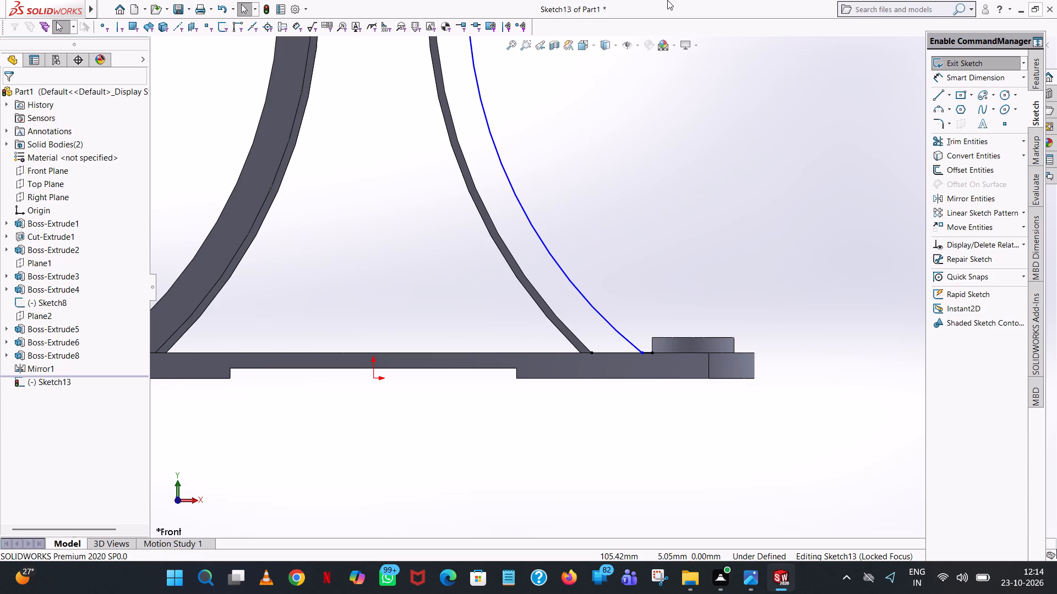
# Draw a three-point arc of 98 mm radius along the thin rib's outer edge, from the base line to just below the cylinder.
pyautogui.click(941, 107)
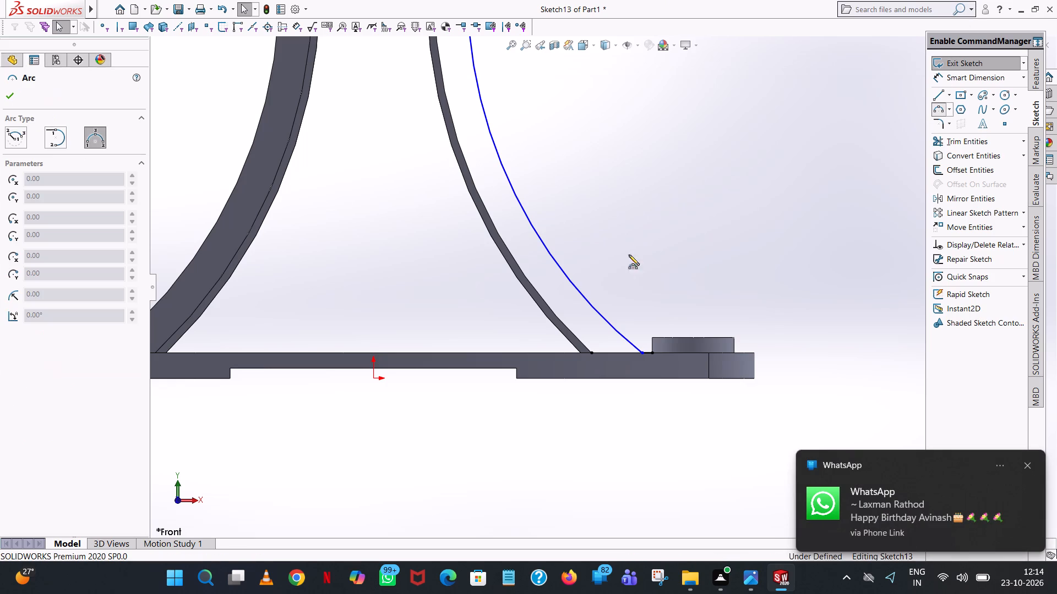
pyautogui.click(593, 354)
pyautogui.scroll(5, 517, 198)
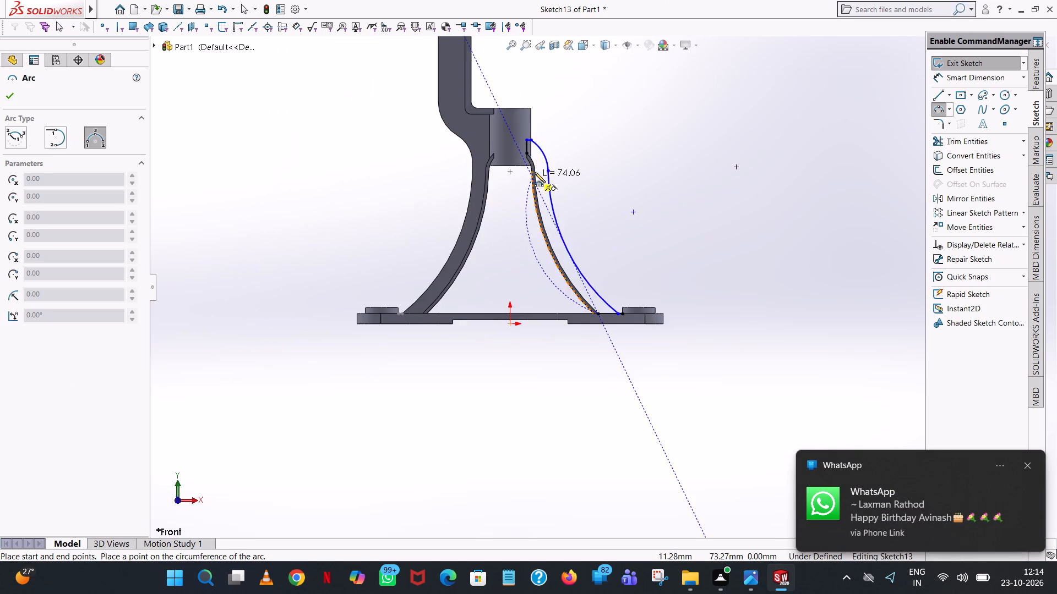
pyautogui.scroll(-7, 535, 172)
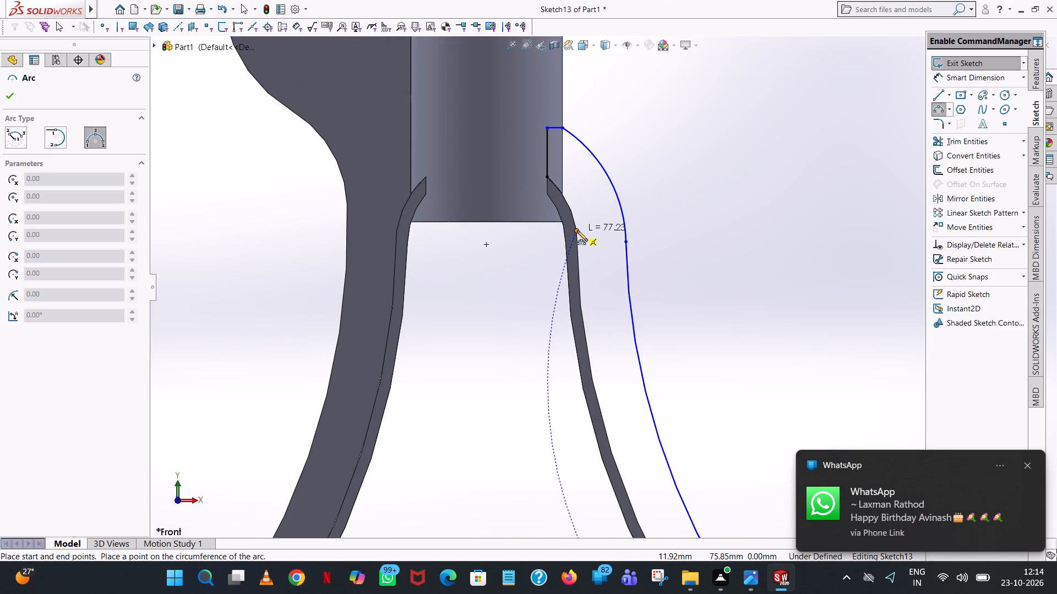
pyautogui.click(577, 229)
pyautogui.click(585, 326)
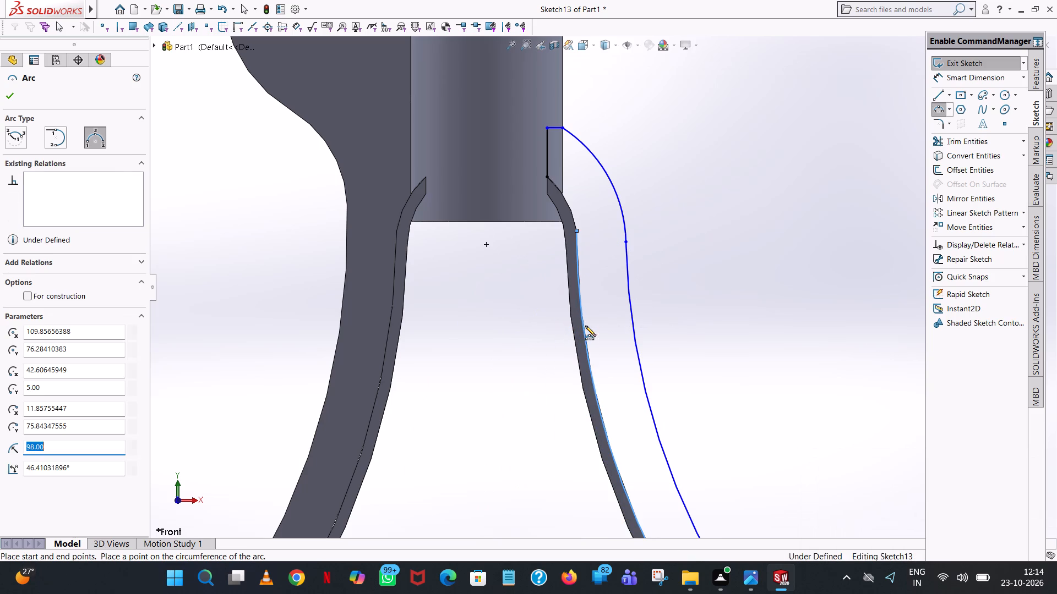
pyautogui.rightClick(585, 326)
pyautogui.click(617, 334)
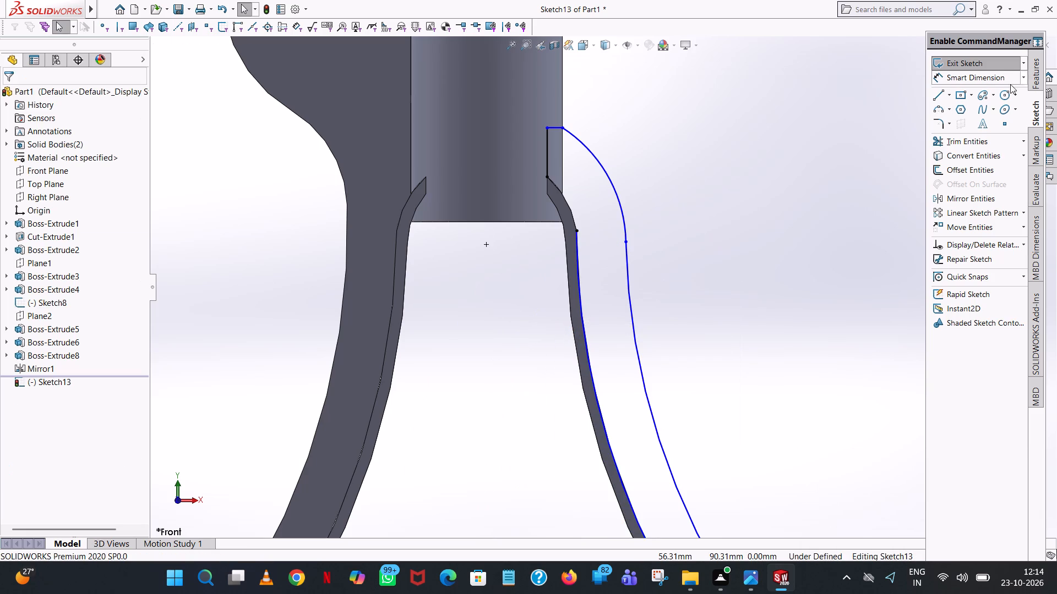
# Draw a circle of 12 mm radius from the existing centre point just below the lower cylinder, reaching the thin rib's upper outer edge.
pyautogui.click(1004, 96)
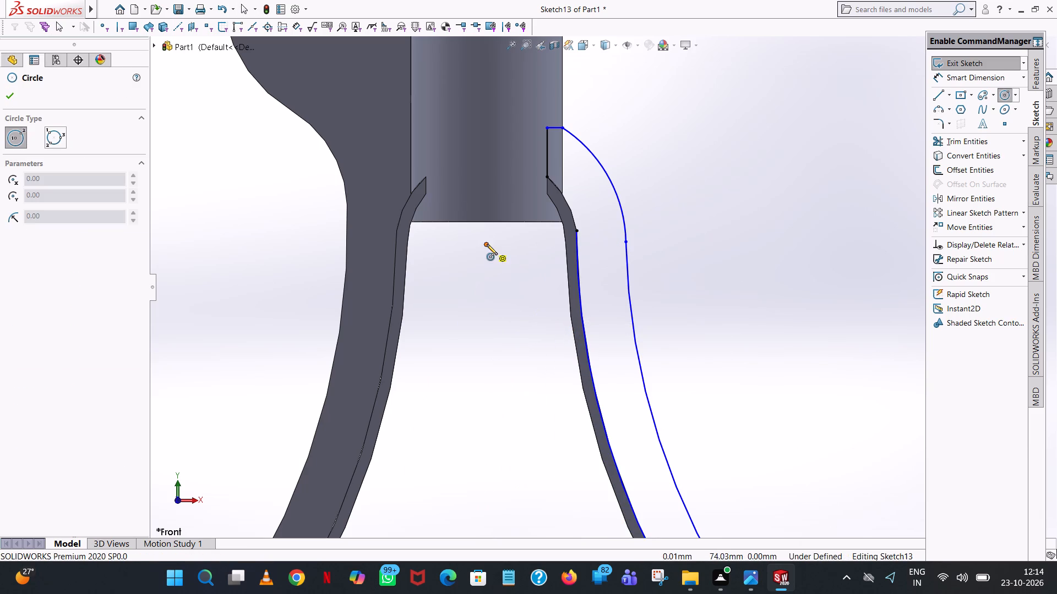
pyautogui.click(487, 243)
pyautogui.click(569, 207)
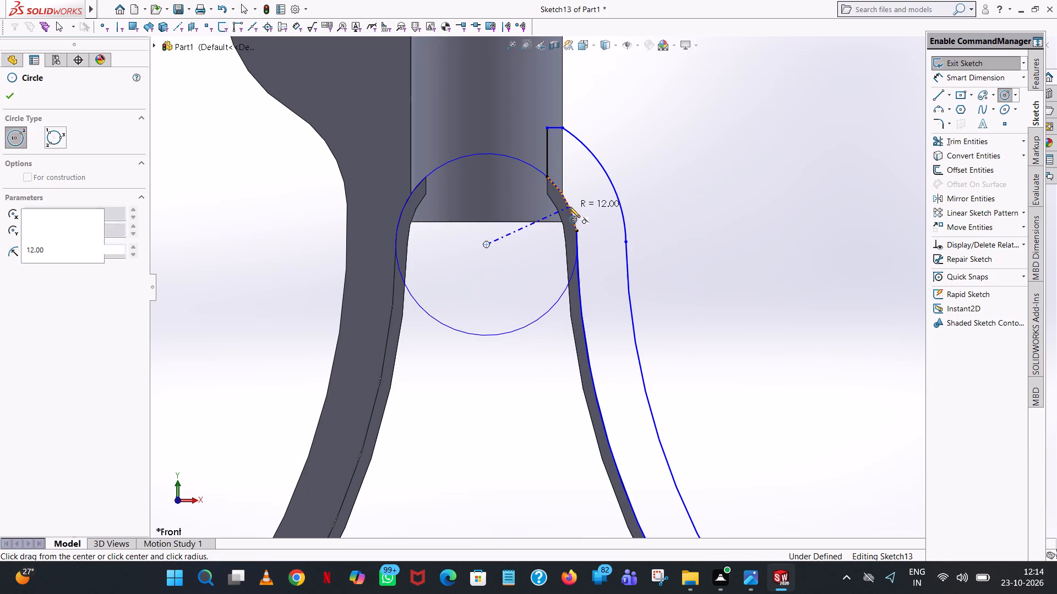
pyautogui.rightClick(569, 207)
pyautogui.click(597, 217)
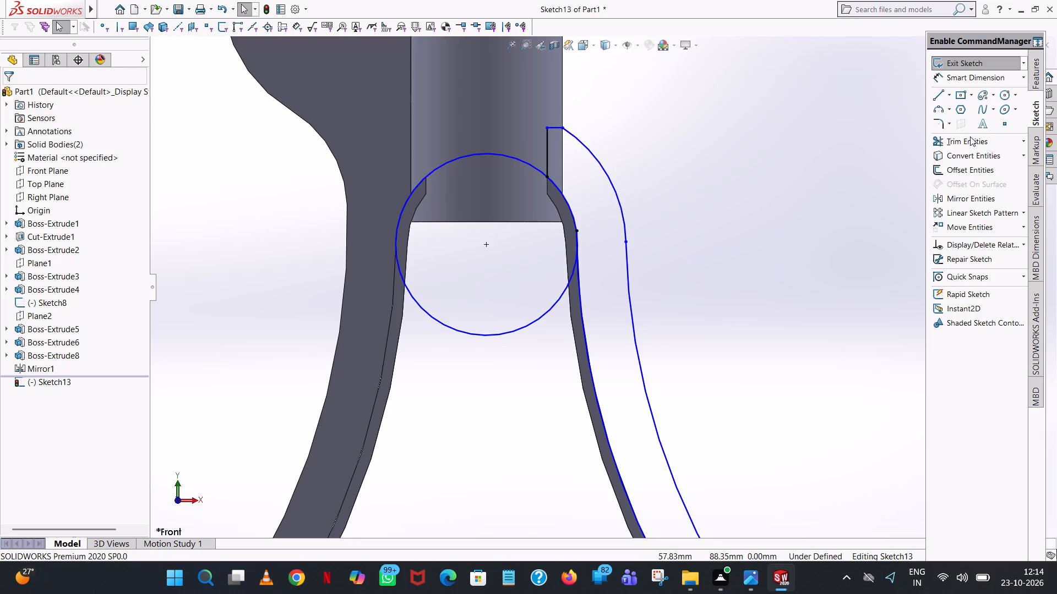
# Trim the 12 mm radius circle to the short arc joining the vertical line's lower end to the long inner arc.
pyautogui.click(967, 140)
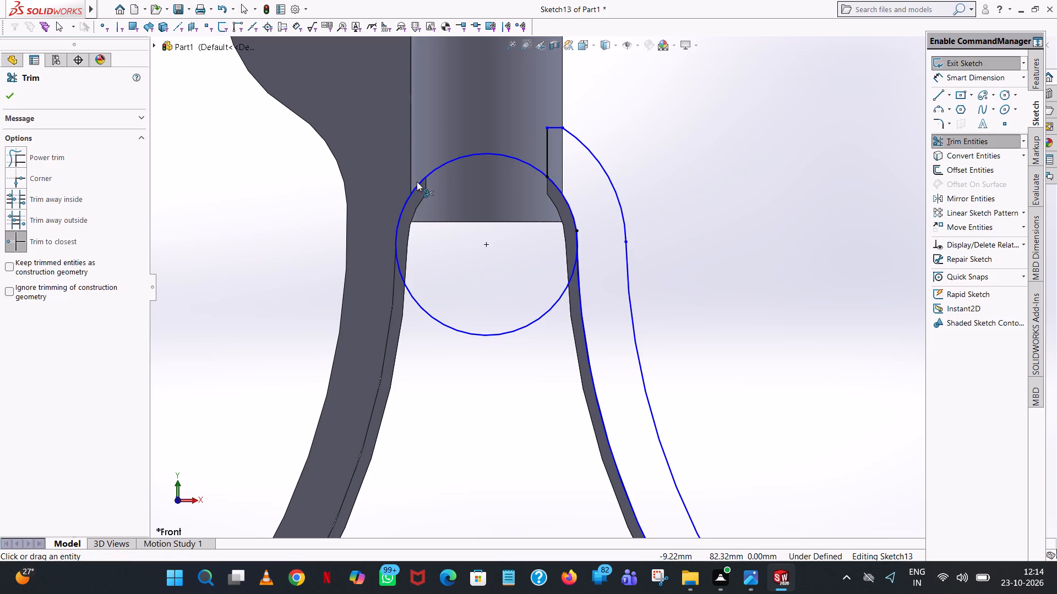
pyautogui.click(417, 182)
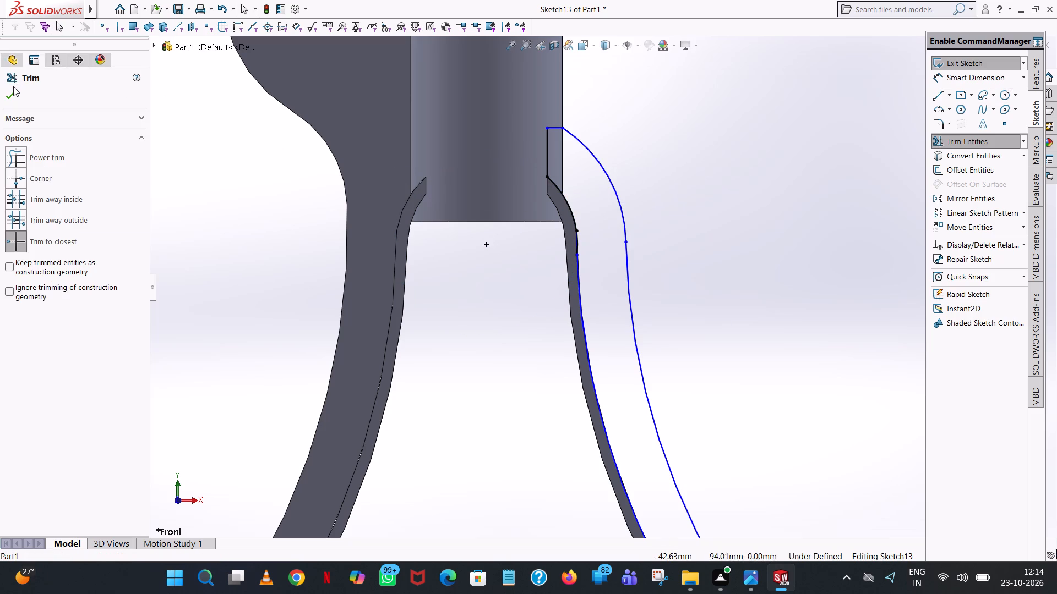
pyautogui.click(13, 86)
pyautogui.click(12, 93)
# Trim the base line's overhang between the outer arc's lower end and the round boss.
pyautogui.scroll(8, 663, 208)
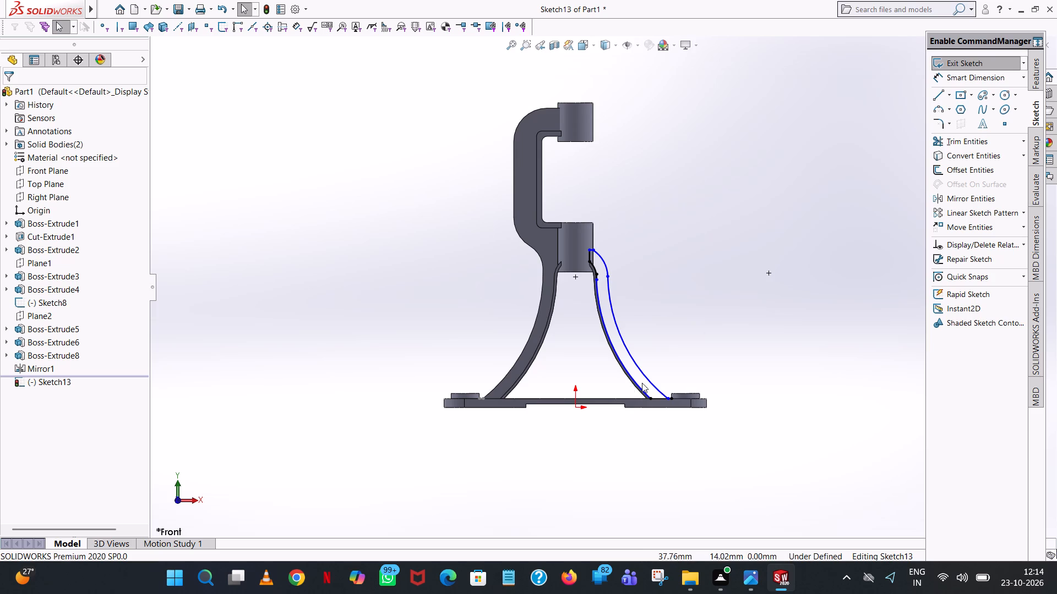
pyautogui.scroll(-7, 644, 383)
pyautogui.scroll(-6, 755, 380)
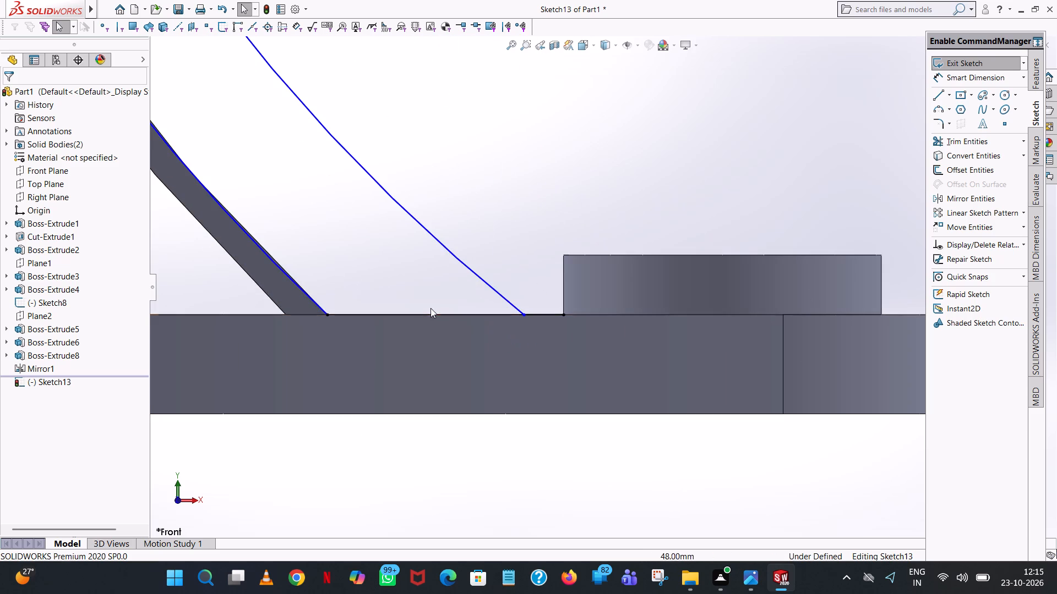
pyautogui.moveTo(532, 242); pyautogui.dragTo(539, 288, button='middle')
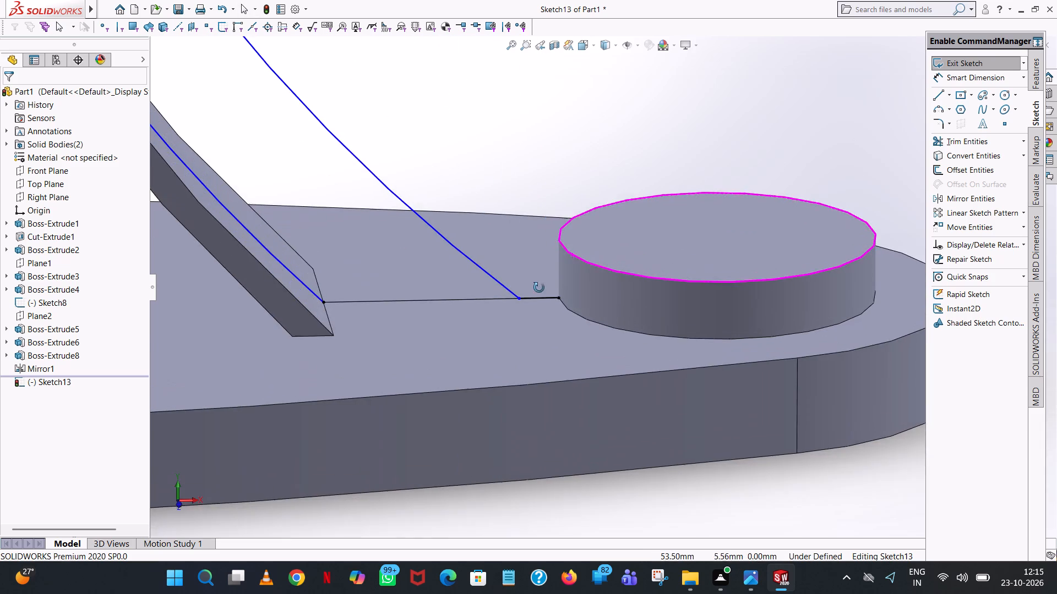
pyautogui.moveTo(539, 288); pyautogui.dragTo(538, 321, button='middle')
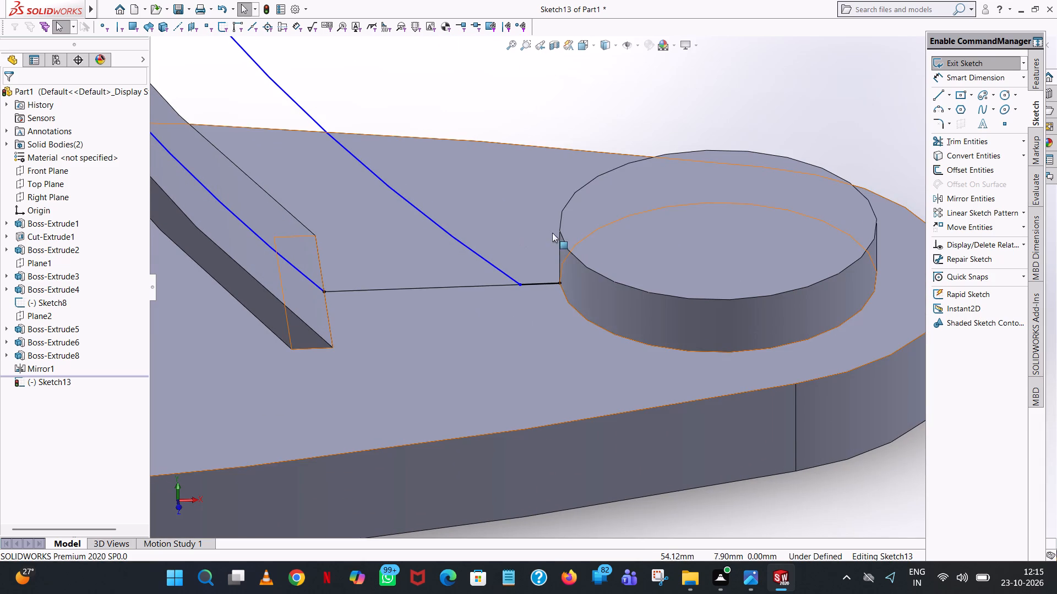
pyautogui.click(952, 141)
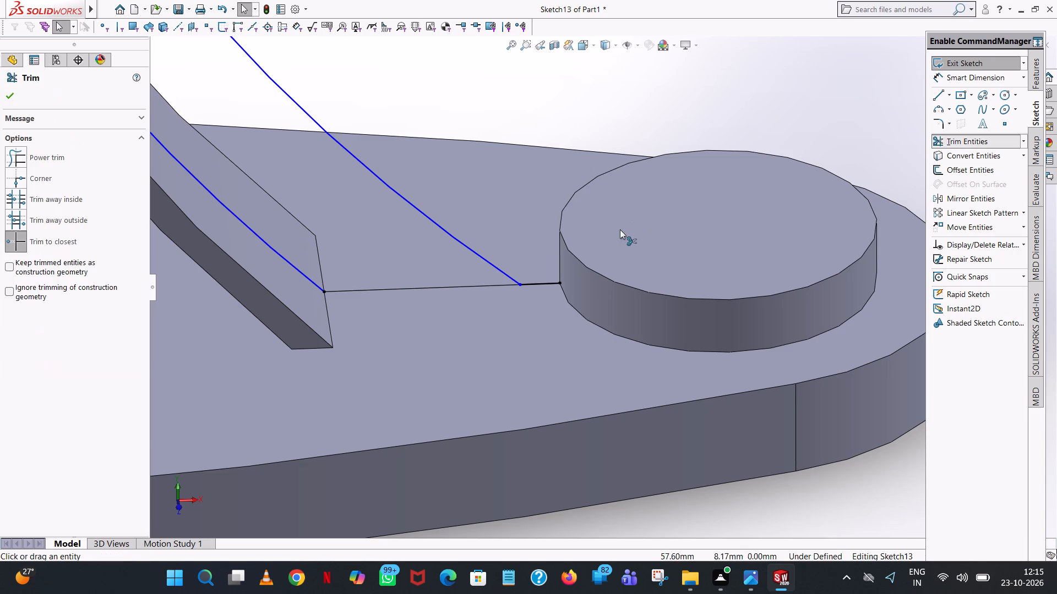
pyautogui.click(551, 284)
# Extrude the closed rib profile 8 mm with the Mid Plane end condition, merging the result.
pyautogui.scroll(10, 437, 179)
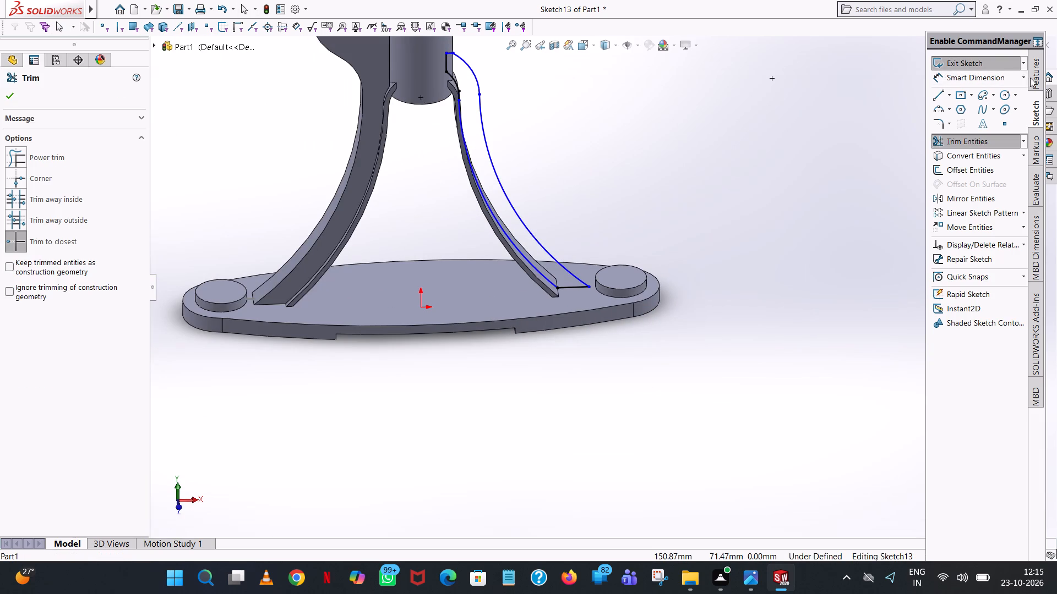
pyautogui.click(1031, 77)
pyautogui.click(995, 65)
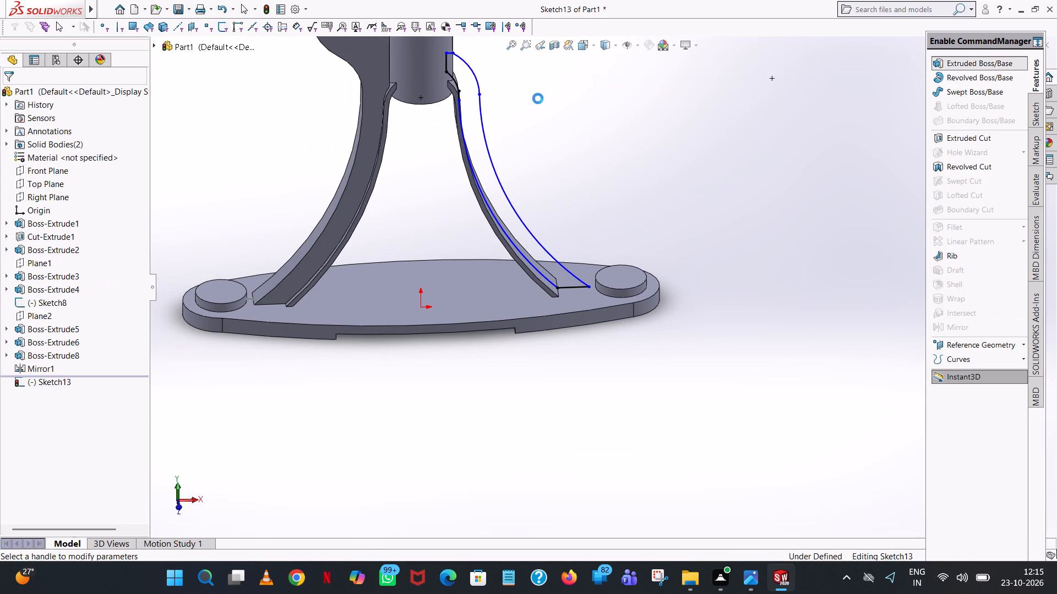
pyautogui.click(472, 141)
pyautogui.moveTo(606, 116); pyautogui.dragTo(447, 150, button='middle')
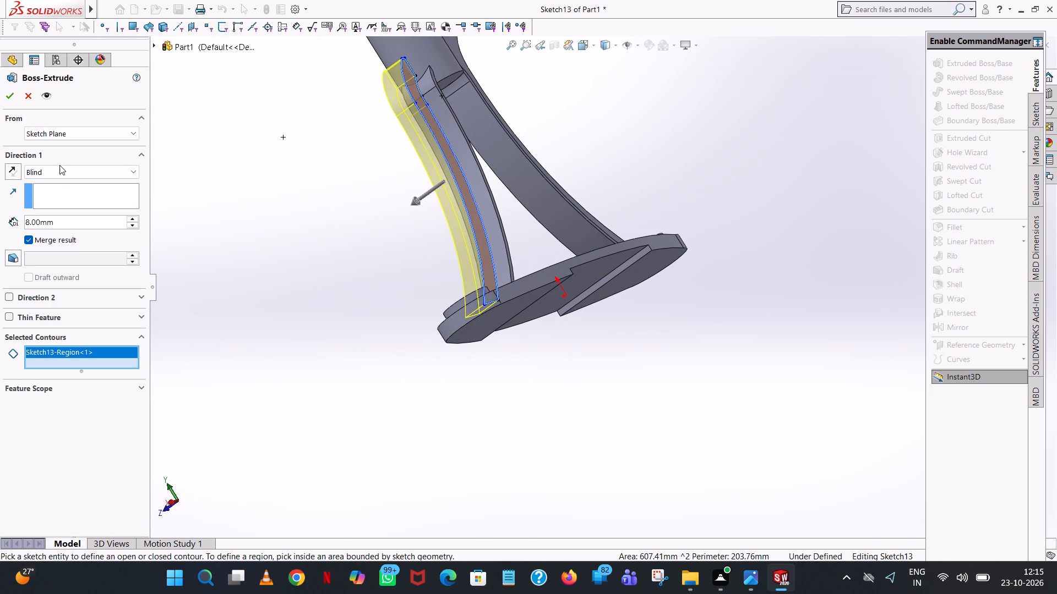
pyautogui.click(59, 166)
pyautogui.click(31, 239)
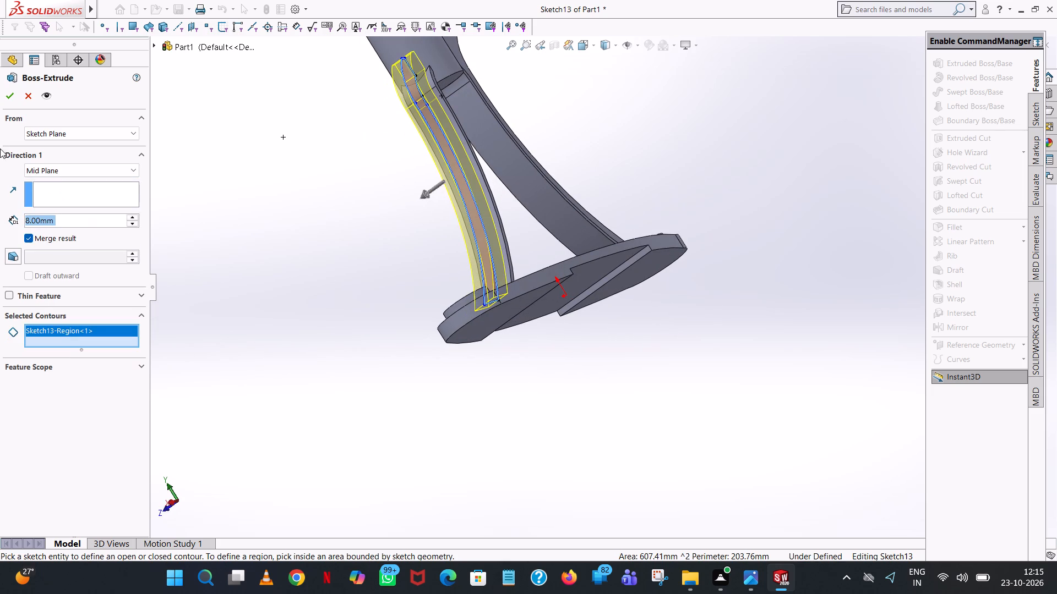
pyautogui.click(12, 101)
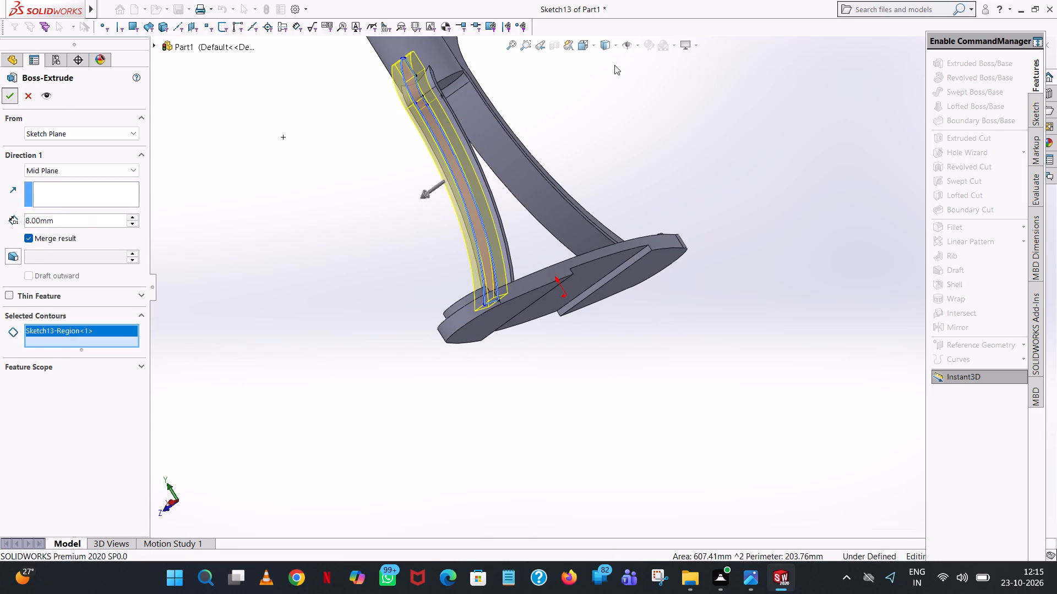
pyautogui.click(622, 84)
# Start an Extruded Cut sketch on the upper cylinder's top face and orient the view to the top.
pyautogui.scroll(1, 618, 94)
pyautogui.moveTo(618, 94); pyautogui.dragTo(713, 31, button='middle')
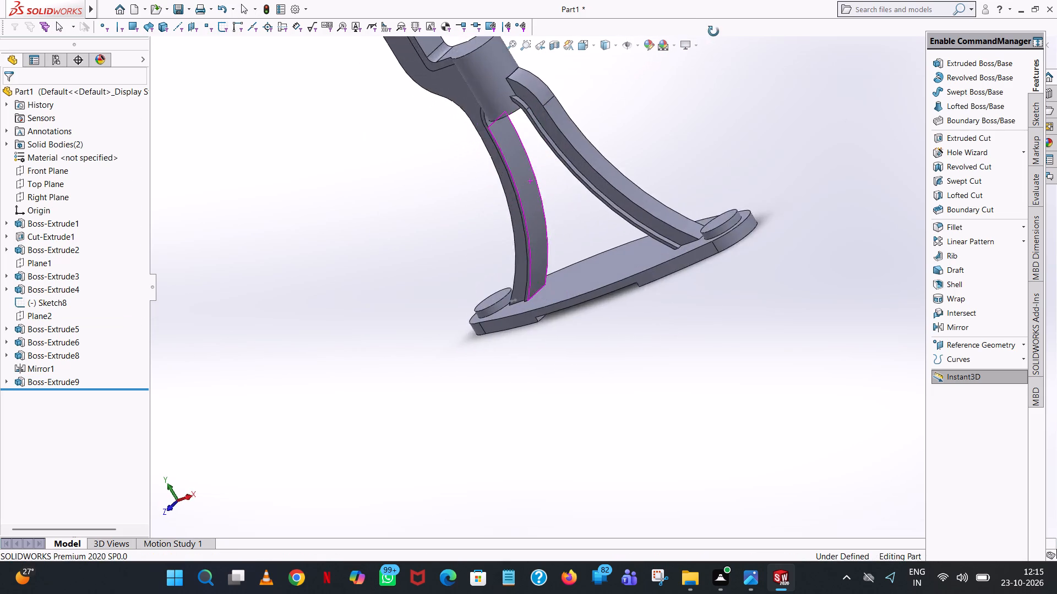
pyautogui.moveTo(713, 31); pyautogui.dragTo(755, 28, button='middle')
pyautogui.scroll(3, 619, 155)
pyautogui.moveTo(642, 166); pyautogui.dragTo(652, 111, button='middle')
pyautogui.scroll(1, 642, 166)
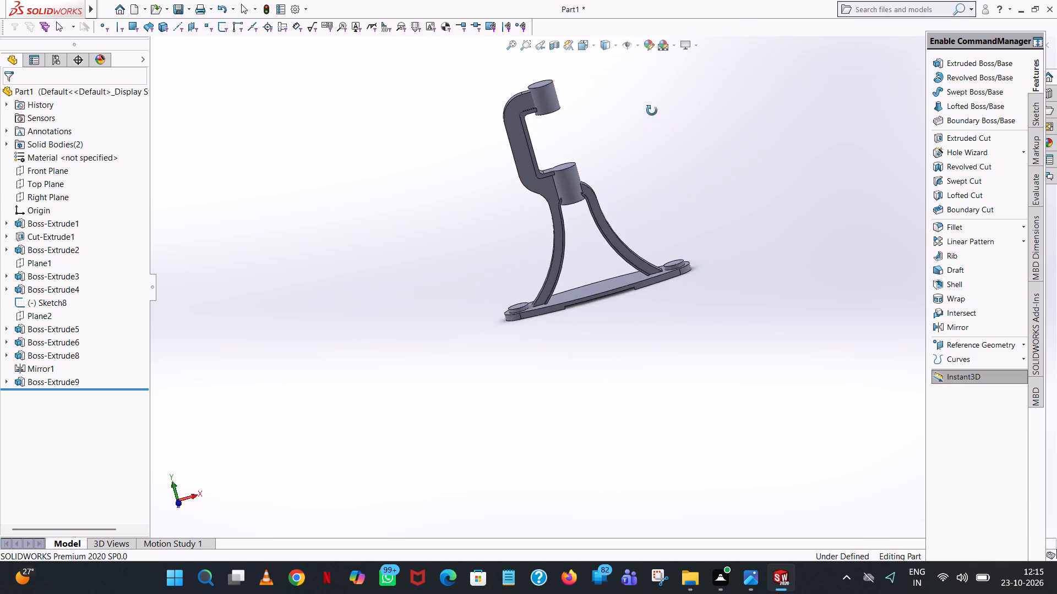
pyautogui.moveTo(652, 111); pyautogui.dragTo(654, 322, button='middle')
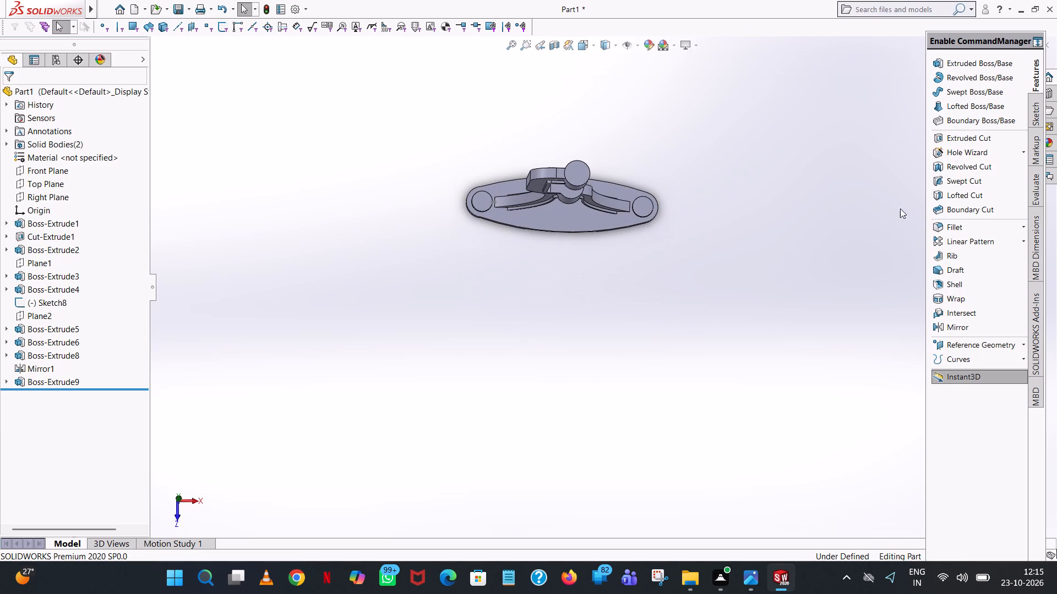
pyautogui.click(998, 137)
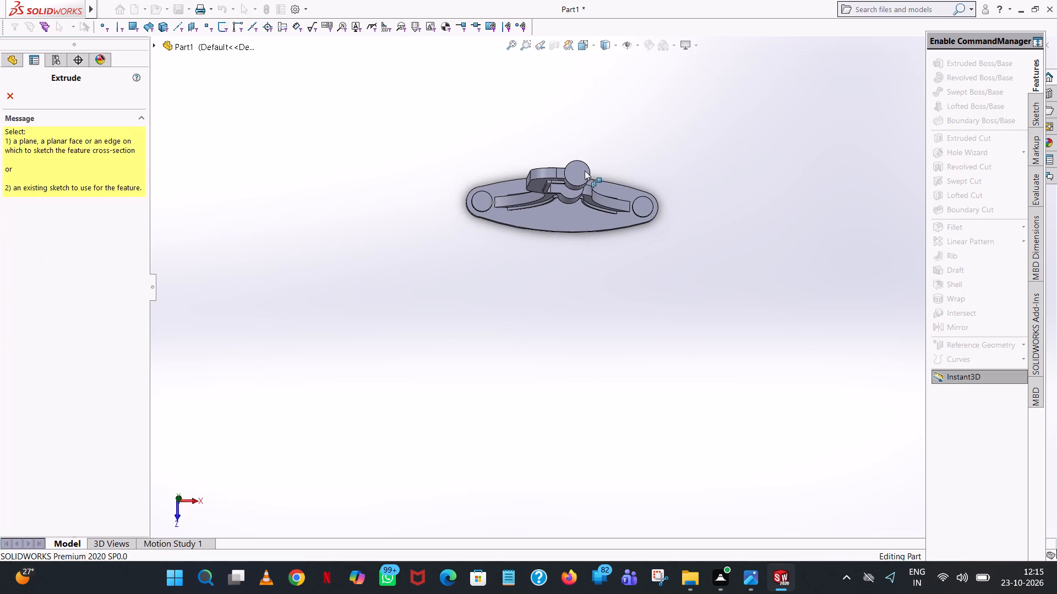
pyautogui.click(585, 169)
pyautogui.click(592, 49)
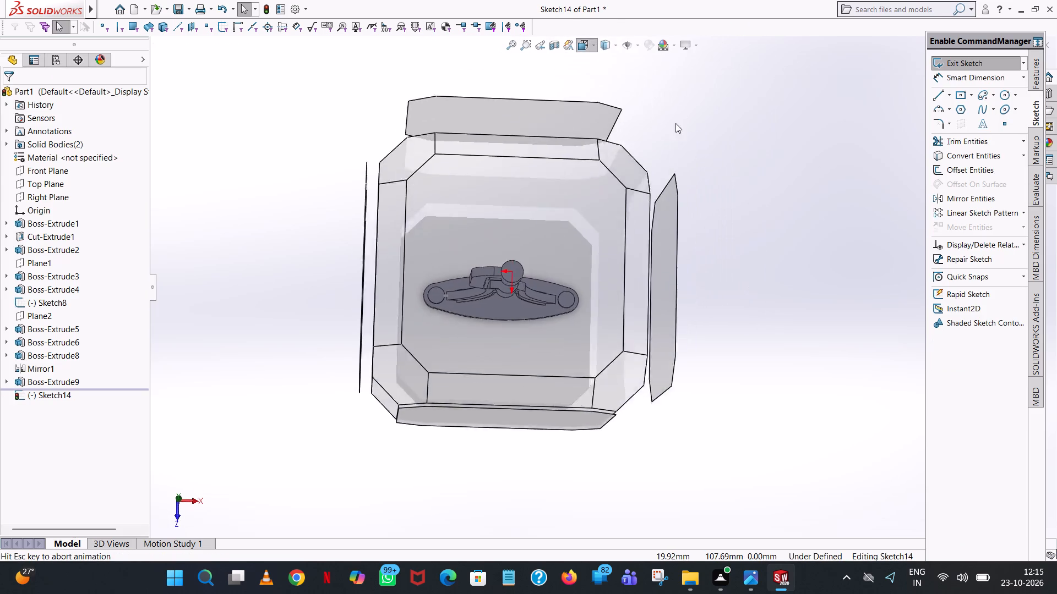
pyautogui.click(641, 108)
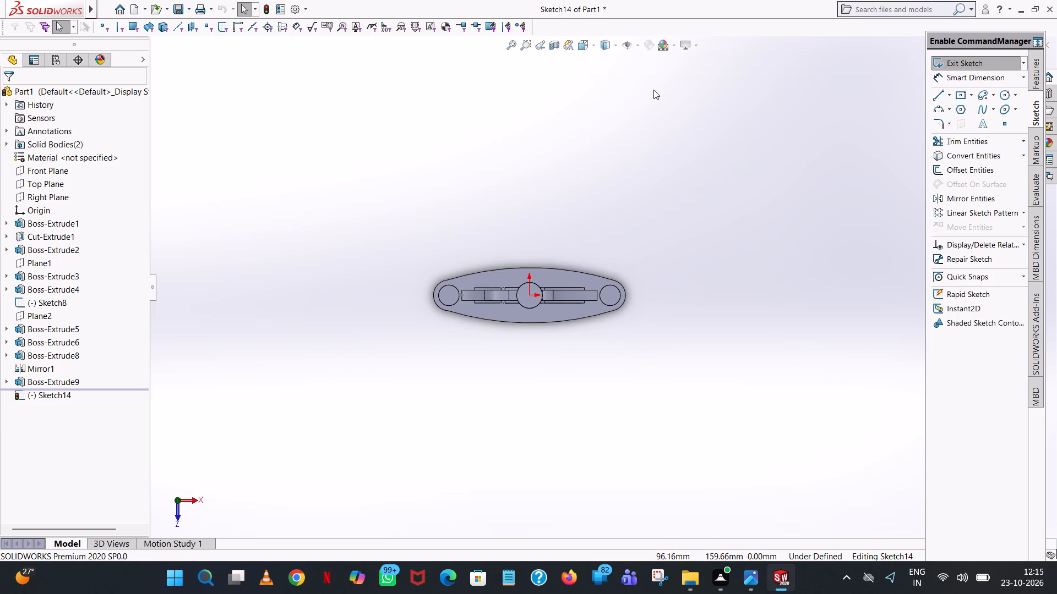
# Draw a circle of 4 mm radius centred on the origin on the upper cylinder's top face.
pyautogui.click(1008, 100)
pyautogui.scroll(-4, 499, 302)
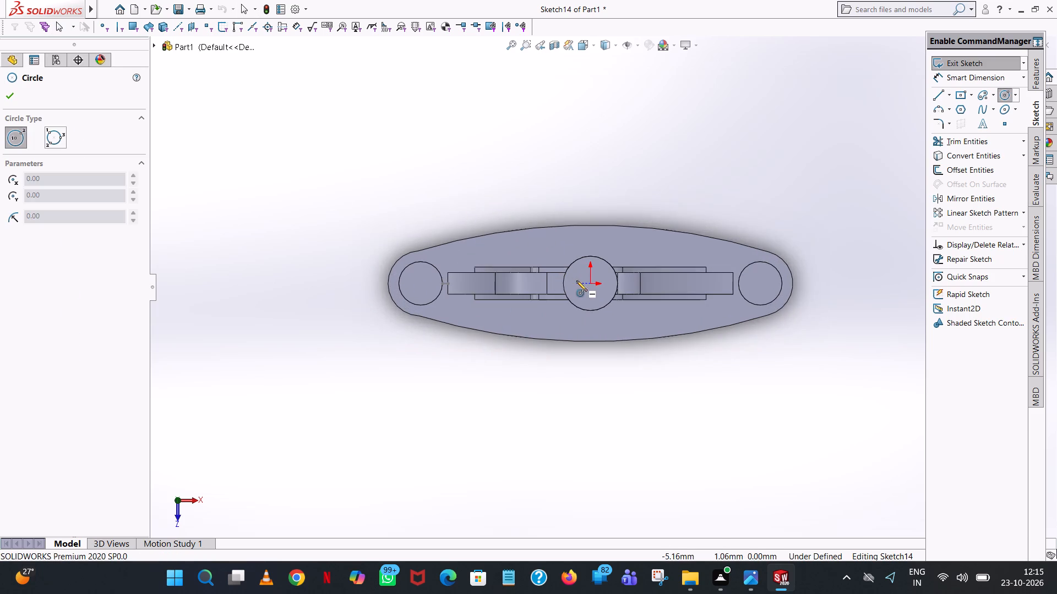
pyautogui.scroll(-5, 577, 280)
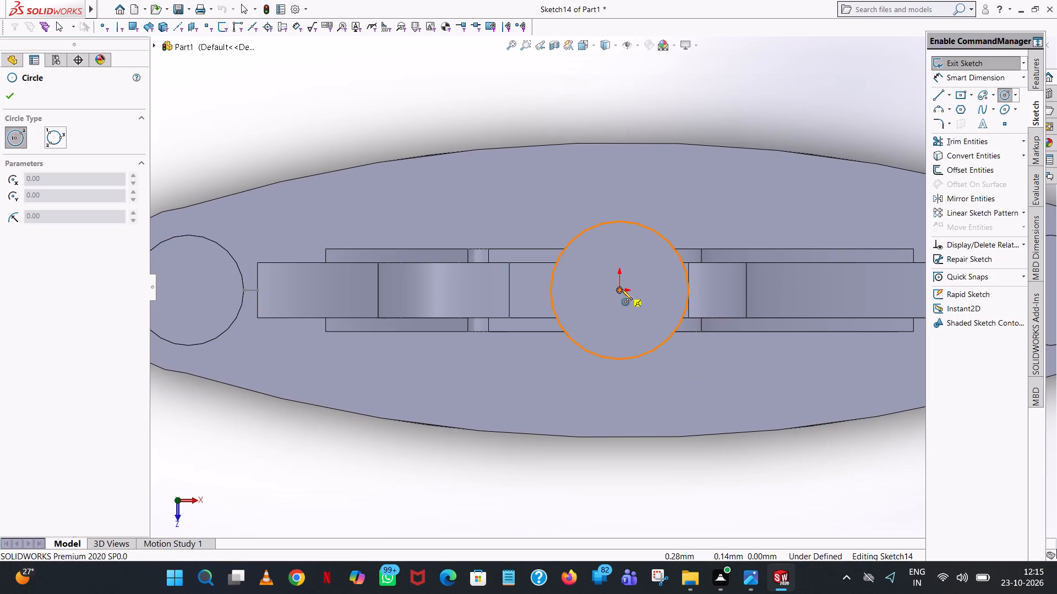
pyautogui.click(622, 289)
pyautogui.click(626, 249)
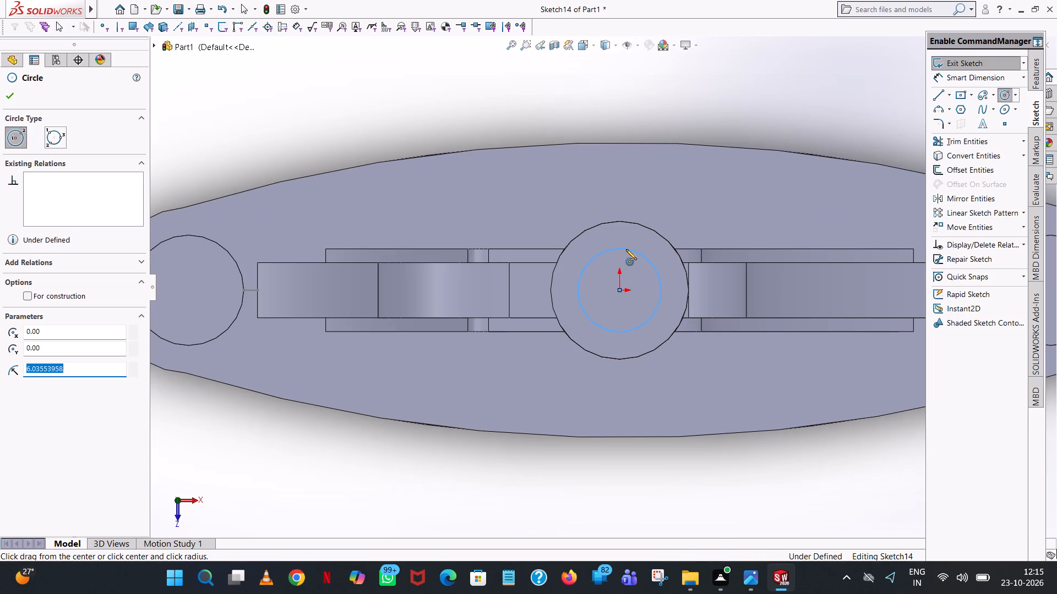
pyautogui.press('4')
pyautogui.press('Return')
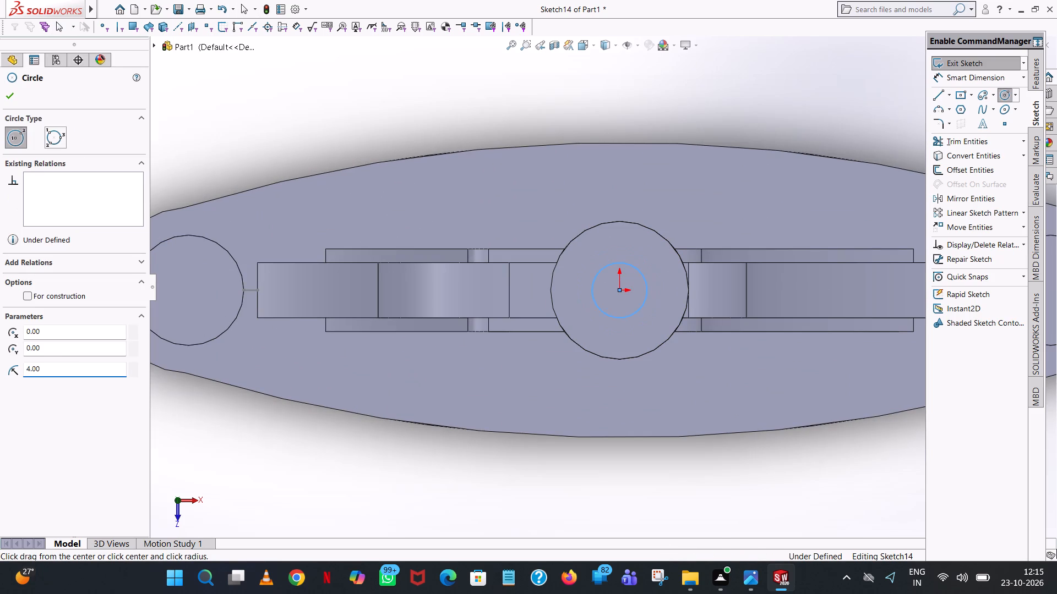
pyautogui.click(10, 95)
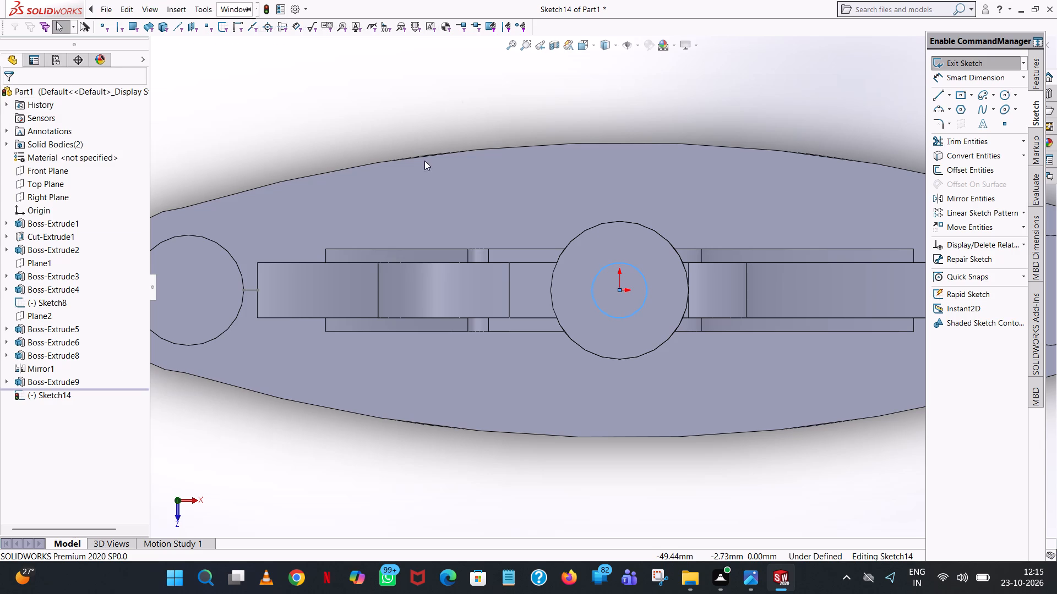
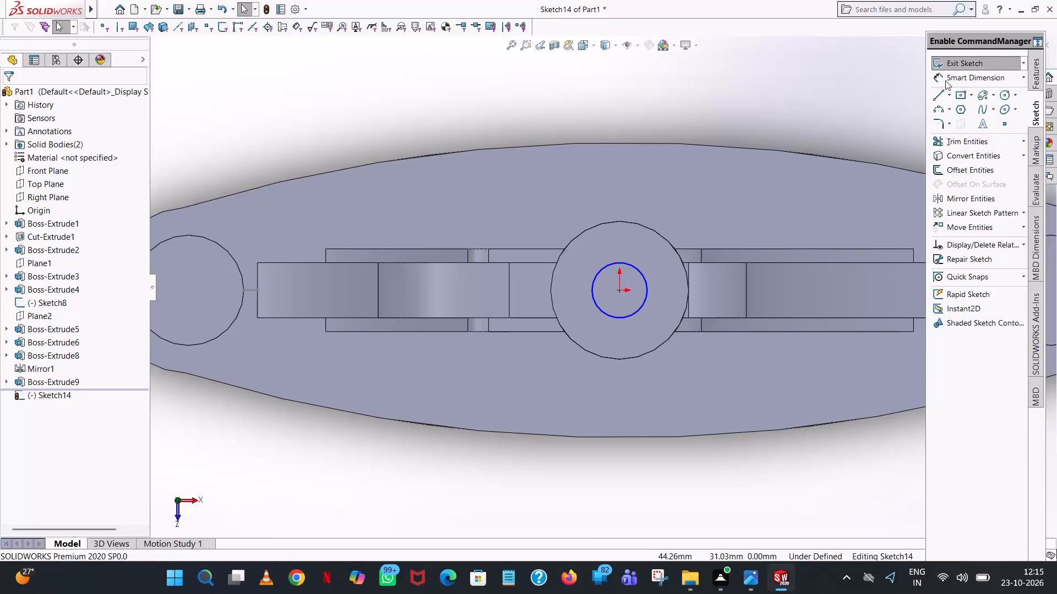
# Dimension the diameter of the sketched circle on top of the upper cylinder.
pyautogui.click(946, 75)
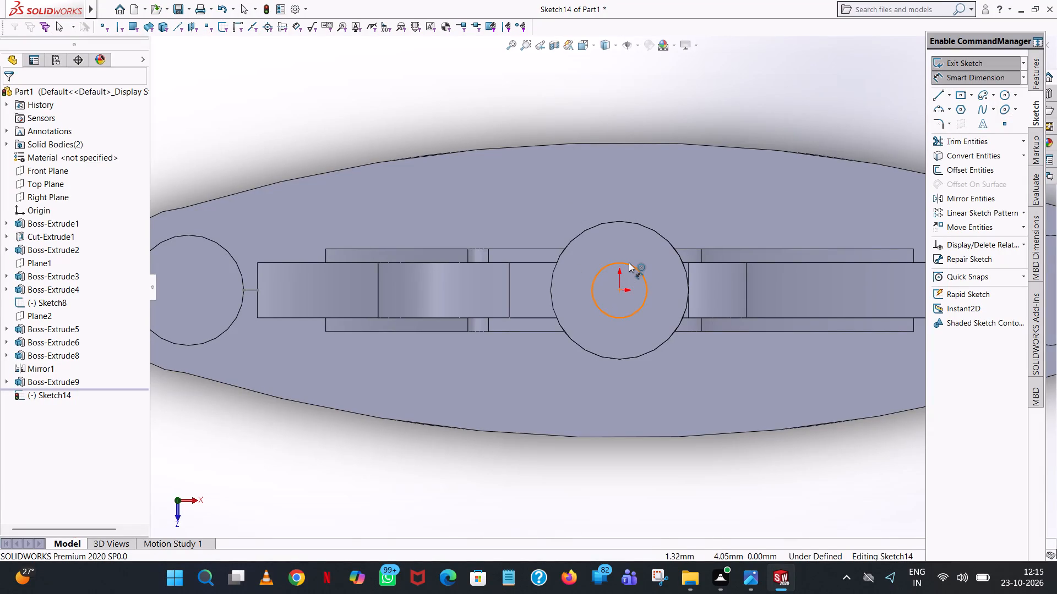
pyautogui.click(629, 262)
pyautogui.click(815, 105)
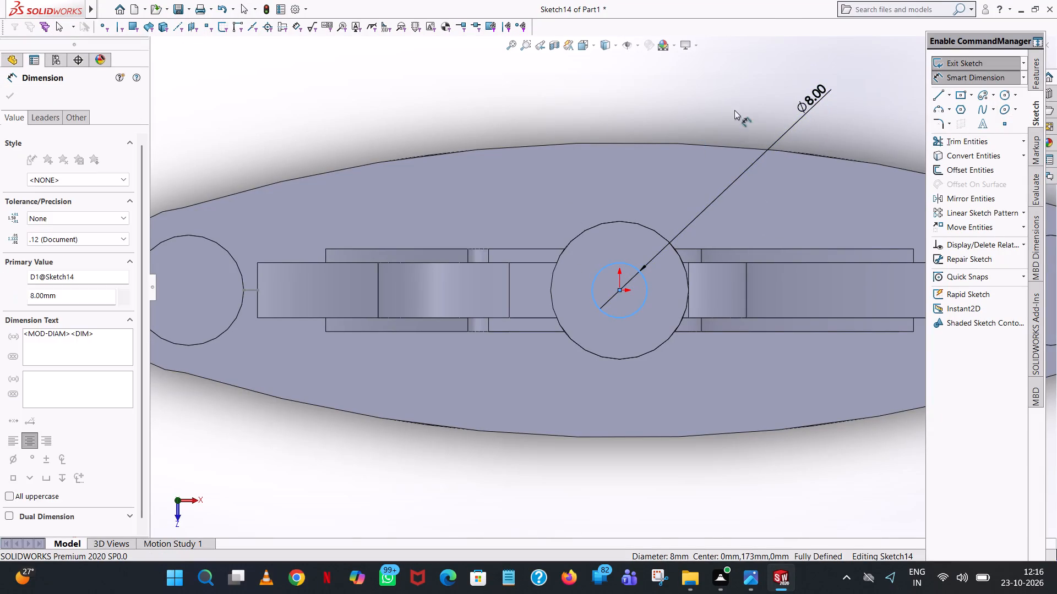
pyautogui.click(770, 88)
pyautogui.click(667, 117)
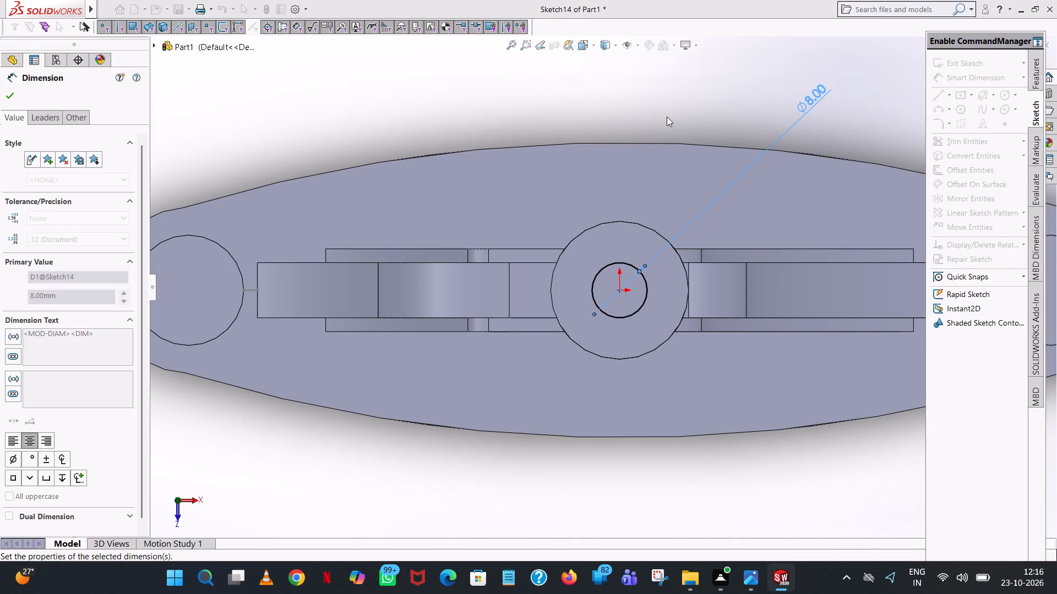
# Cut-extrude the circle as a blind cut 115 mm deep, down through the upper and lower cylinders.
pyautogui.moveTo(699, 454); pyautogui.dragTo(702, 461, button='middle')
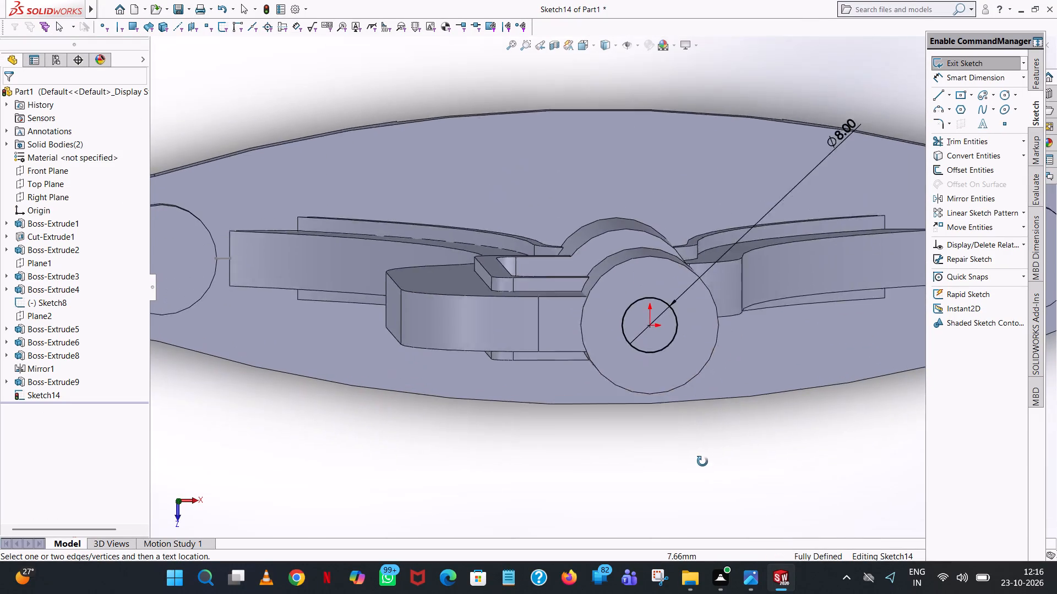
pyautogui.moveTo(702, 461); pyautogui.dragTo(699, 454, button='middle')
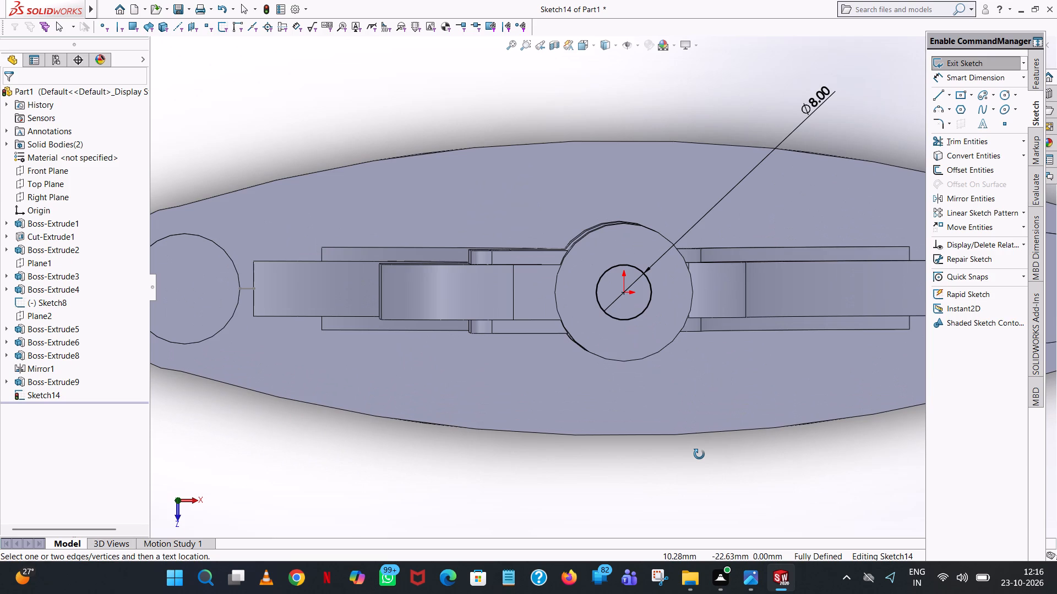
pyautogui.moveTo(699, 454); pyautogui.dragTo(693, 354, button='middle')
pyautogui.scroll(4, 696, 342)
pyautogui.scroll(1, 713, 281)
pyautogui.moveTo(713, 280); pyautogui.dragTo(715, 75, button='middle')
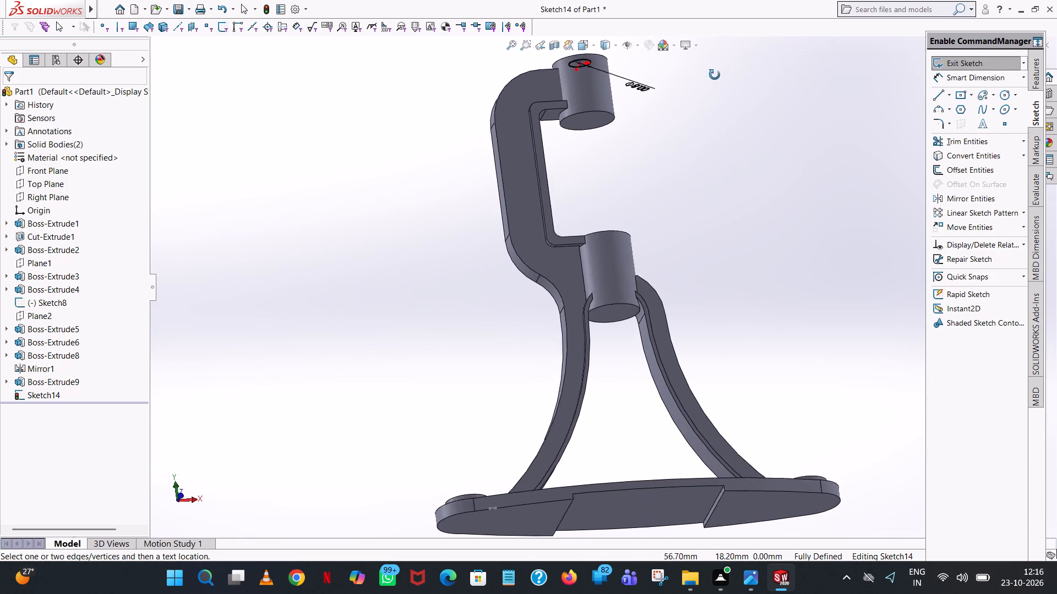
pyautogui.moveTo(715, 75); pyautogui.dragTo(712, 91, button='middle')
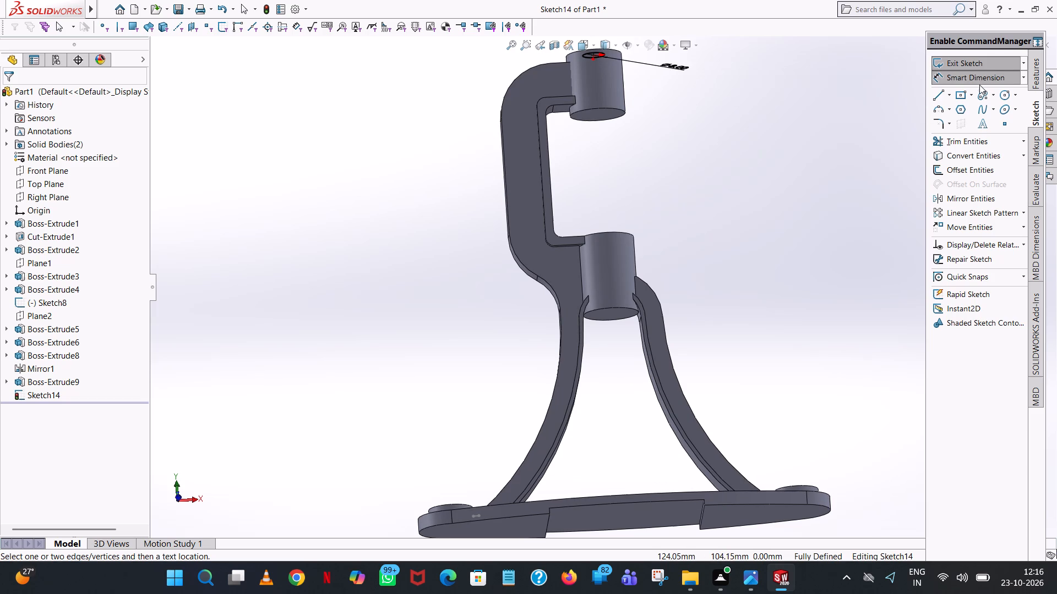
pyautogui.click(1034, 71)
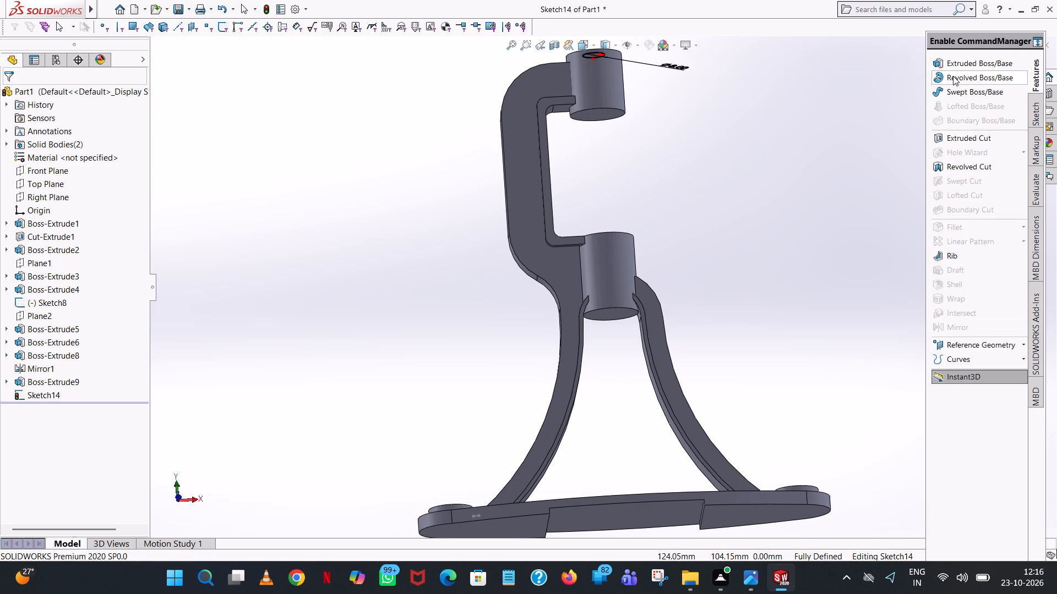
pyautogui.click(959, 131)
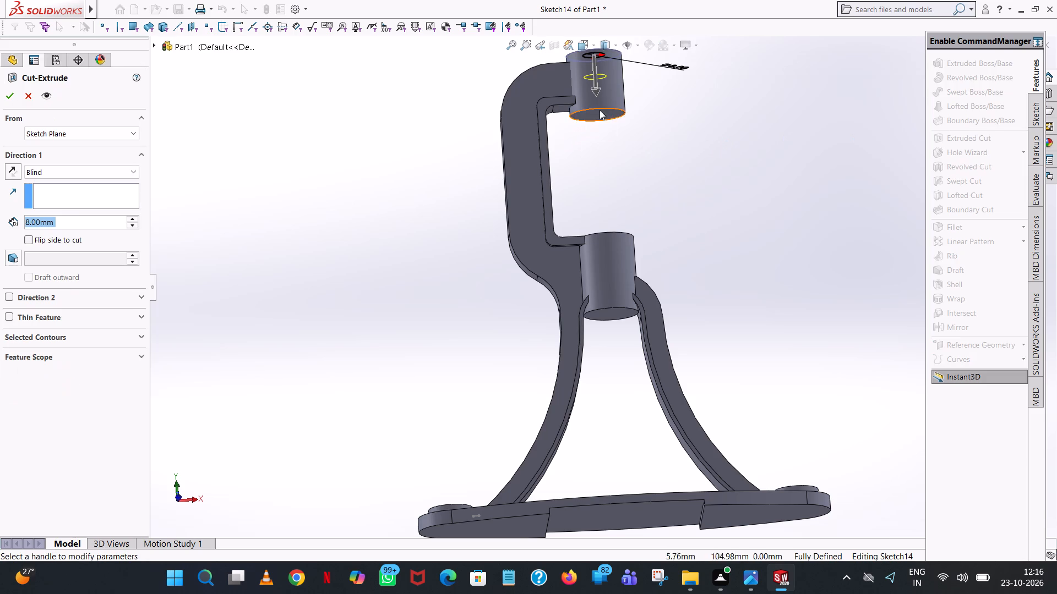
pyautogui.moveTo(598, 87); pyautogui.dragTo(606, 220)
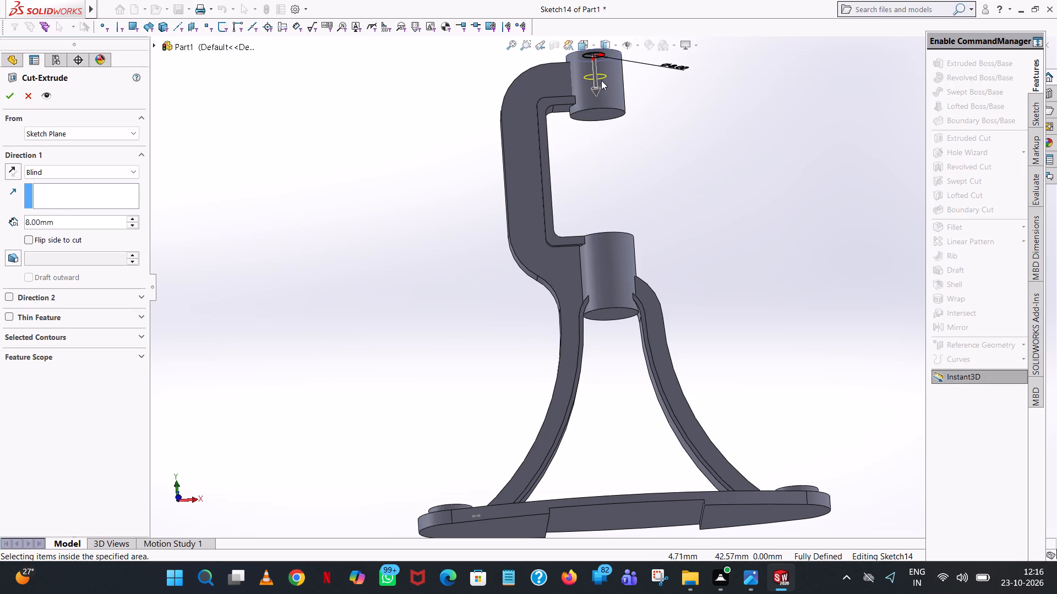
pyautogui.moveTo(594, 87); pyautogui.dragTo(608, 146)
pyautogui.moveTo(623, 166); pyautogui.dragTo(630, 205, button='middle')
pyautogui.moveTo(591, 86); pyautogui.dragTo(596, 369)
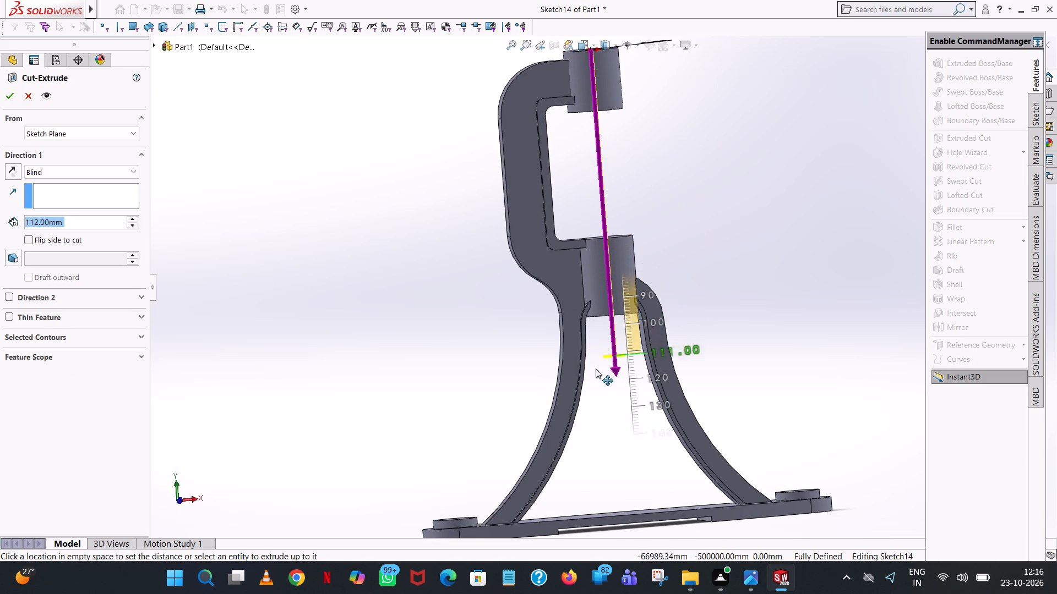
pyautogui.moveTo(596, 369); pyautogui.dragTo(596, 371)
pyautogui.click(12, 96)
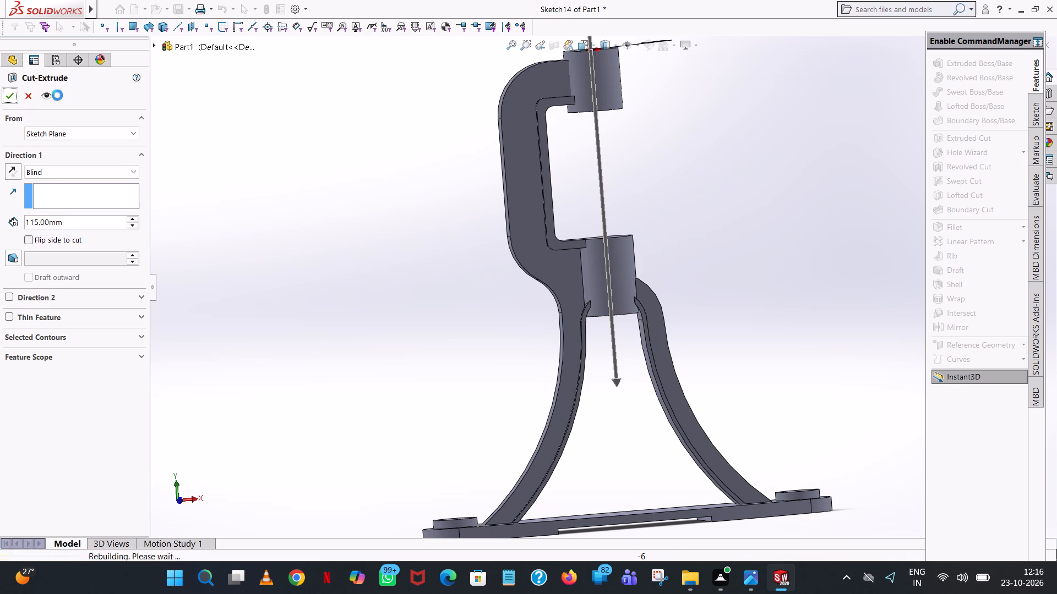
pyautogui.click(337, 213)
# Hide Sketch8, the unused sketch near the curved leg.
pyautogui.moveTo(340, 209); pyautogui.dragTo(302, 71, button='middle')
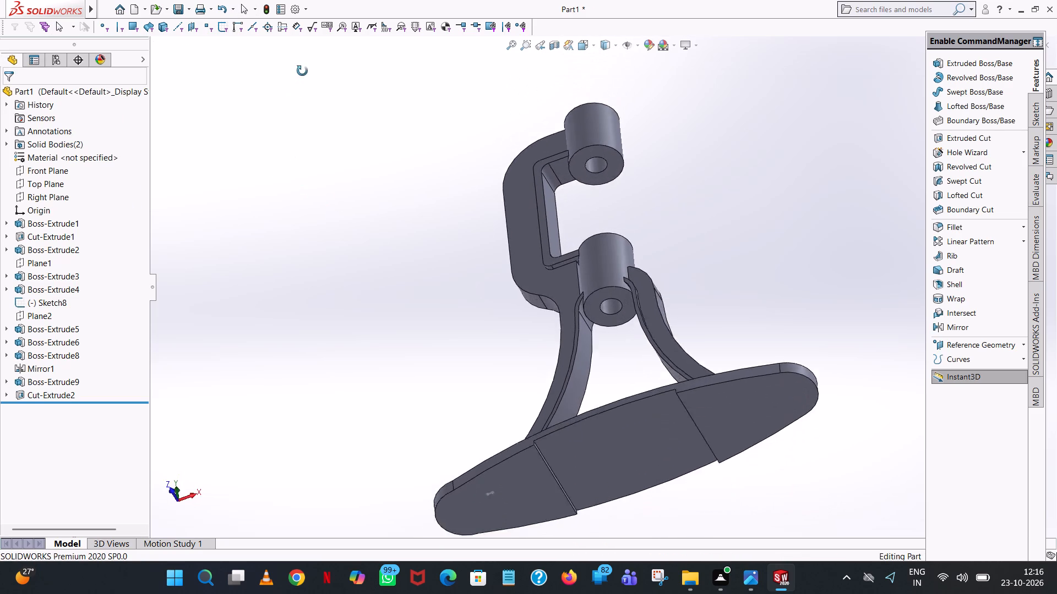
pyautogui.moveTo(302, 71); pyautogui.dragTo(361, 191, button='middle')
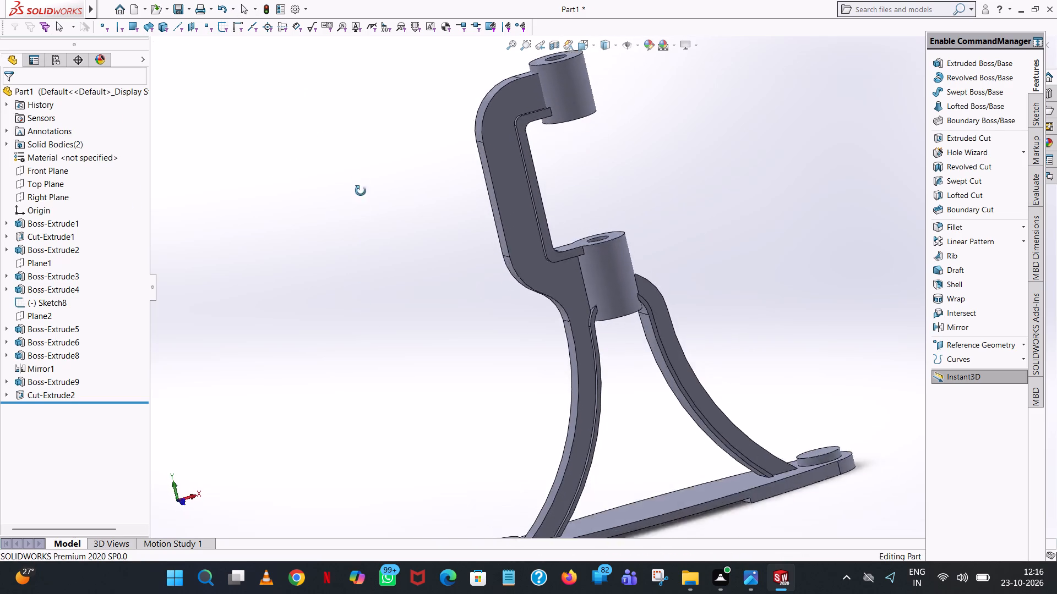
pyautogui.moveTo(361, 191); pyautogui.dragTo(383, 355, button='middle')
pyautogui.scroll(1, 383, 355)
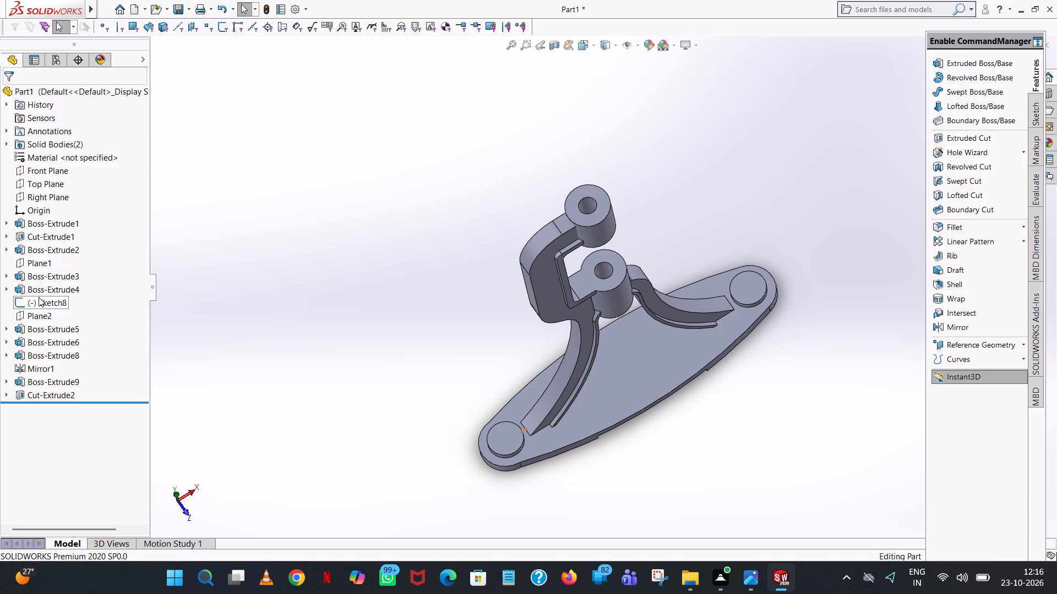
pyautogui.click(39, 297)
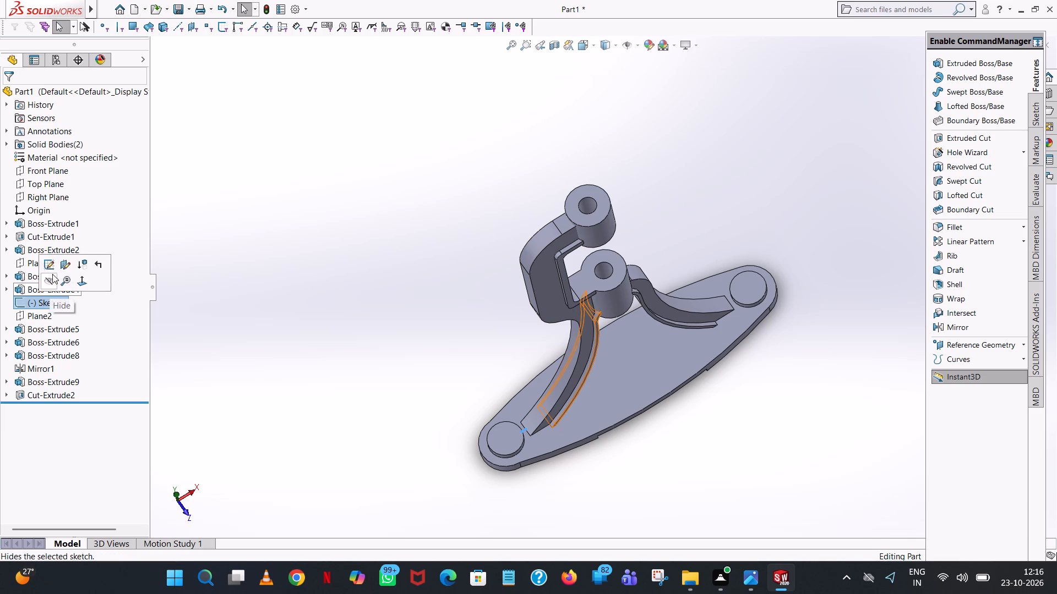
pyautogui.click(54, 279)
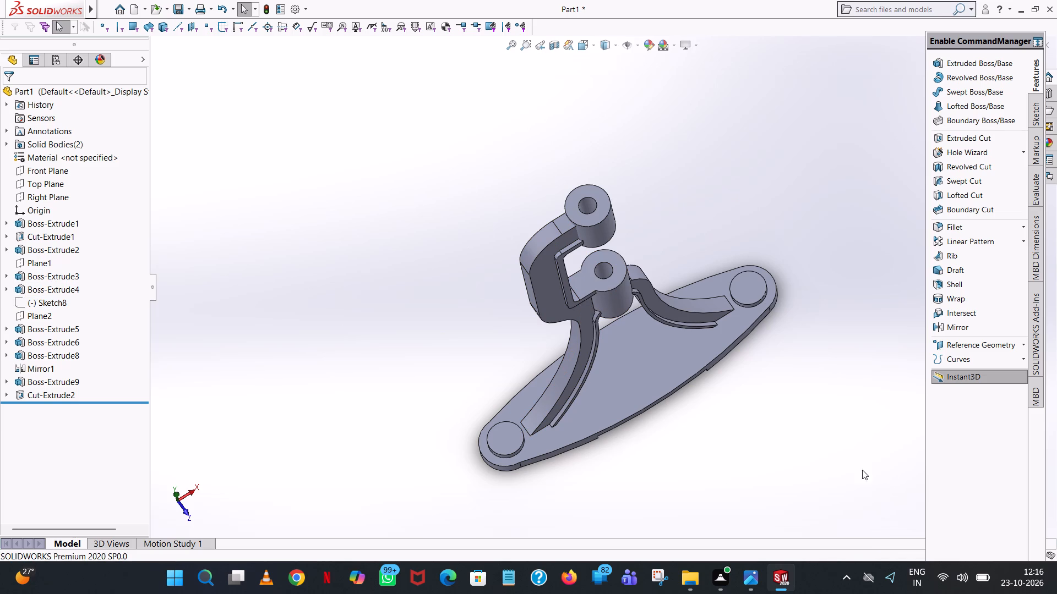
# Start an extruded-cut sketch on the base's +X end boss and draw a concentric circle of 4 mm radius.
pyautogui.click(950, 134)
pyautogui.click(747, 289)
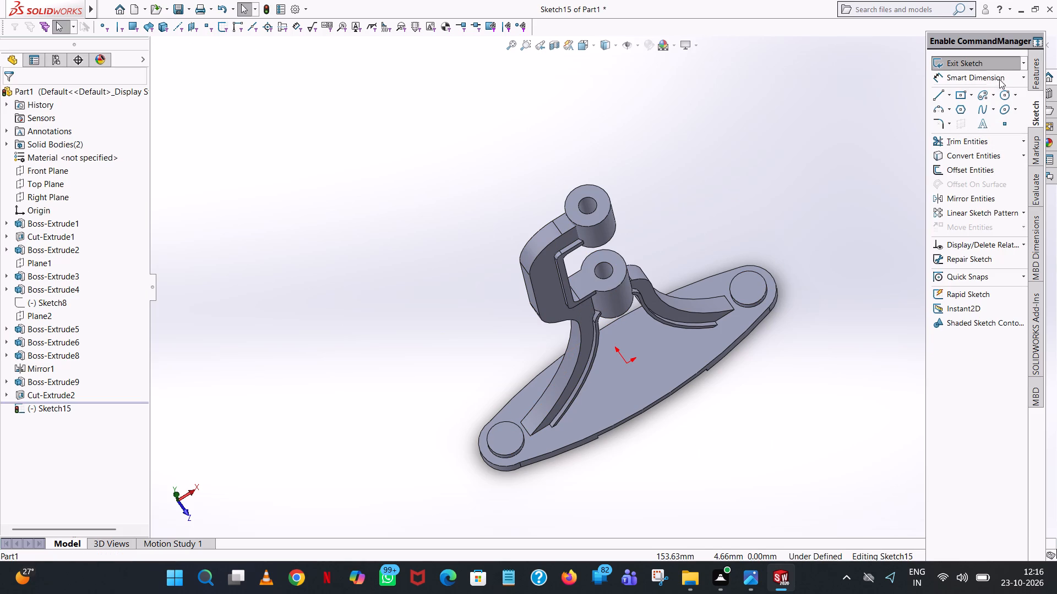
pyautogui.click(594, 48)
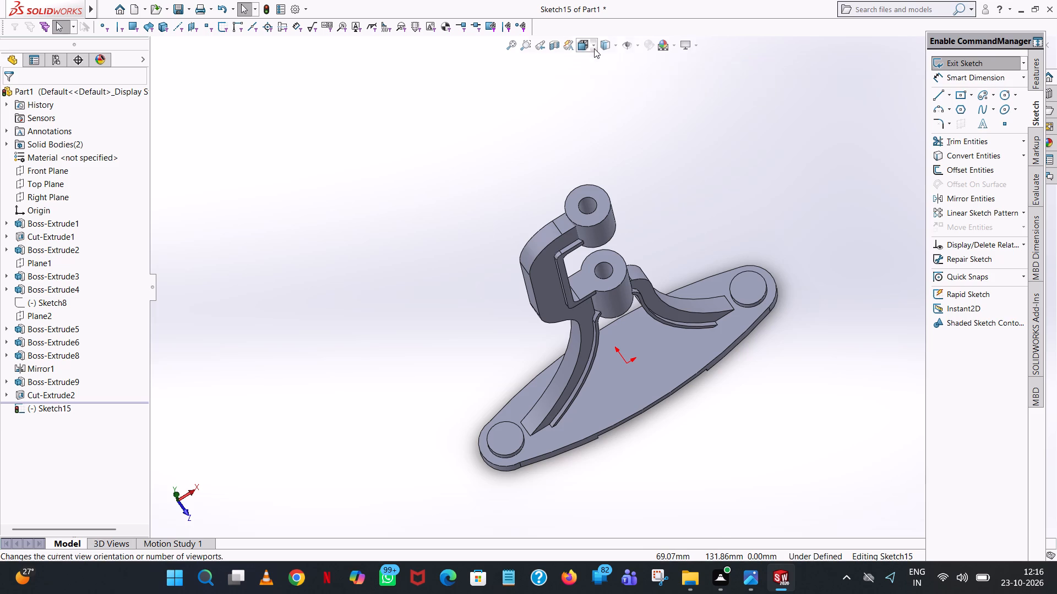
pyautogui.click(649, 109)
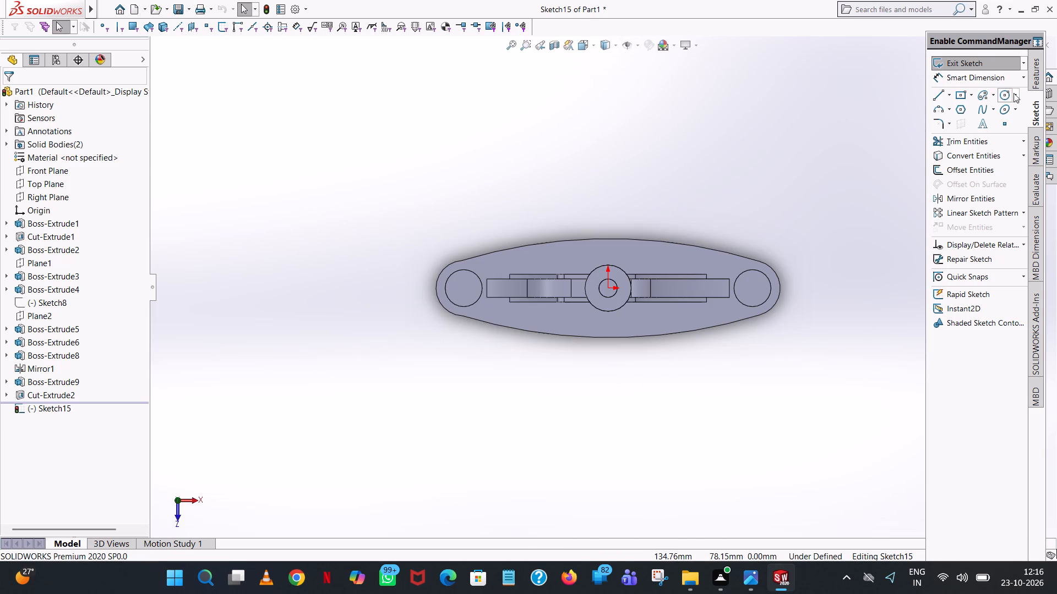
pyautogui.click(1004, 94)
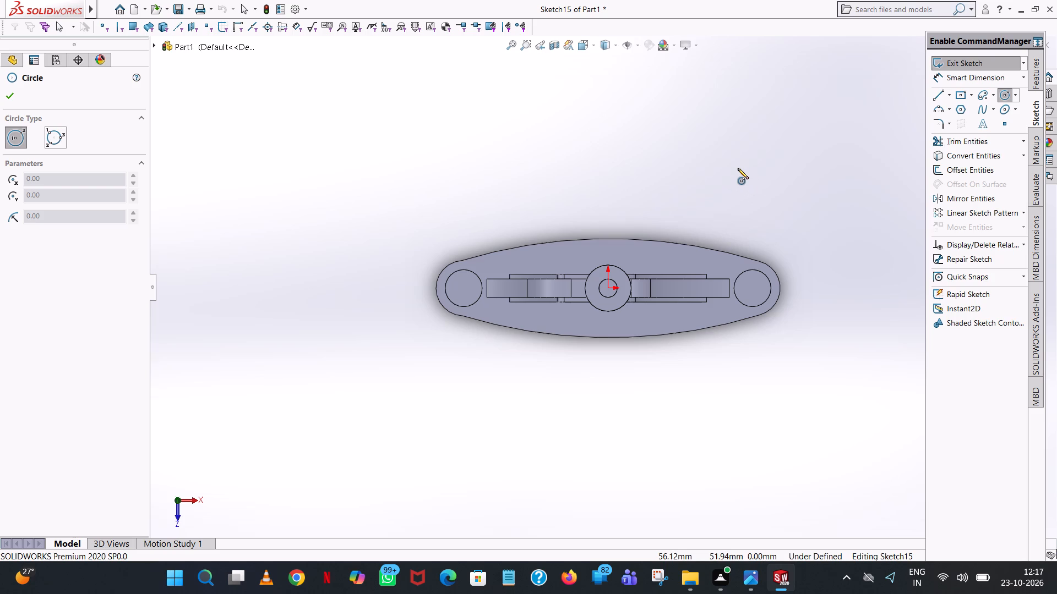
pyautogui.scroll(-6, 759, 274)
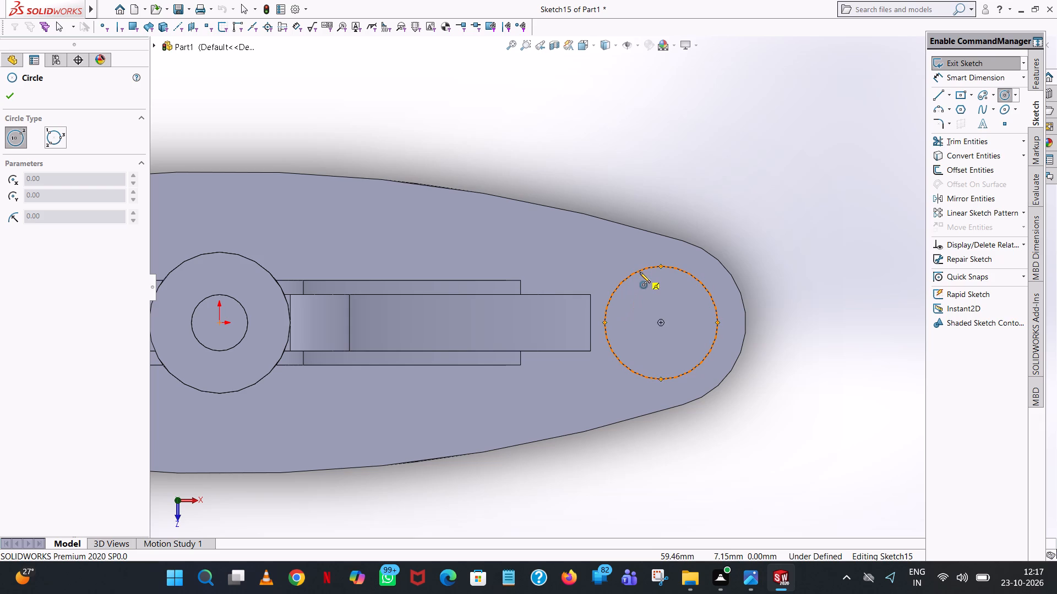
pyautogui.click(661, 322)
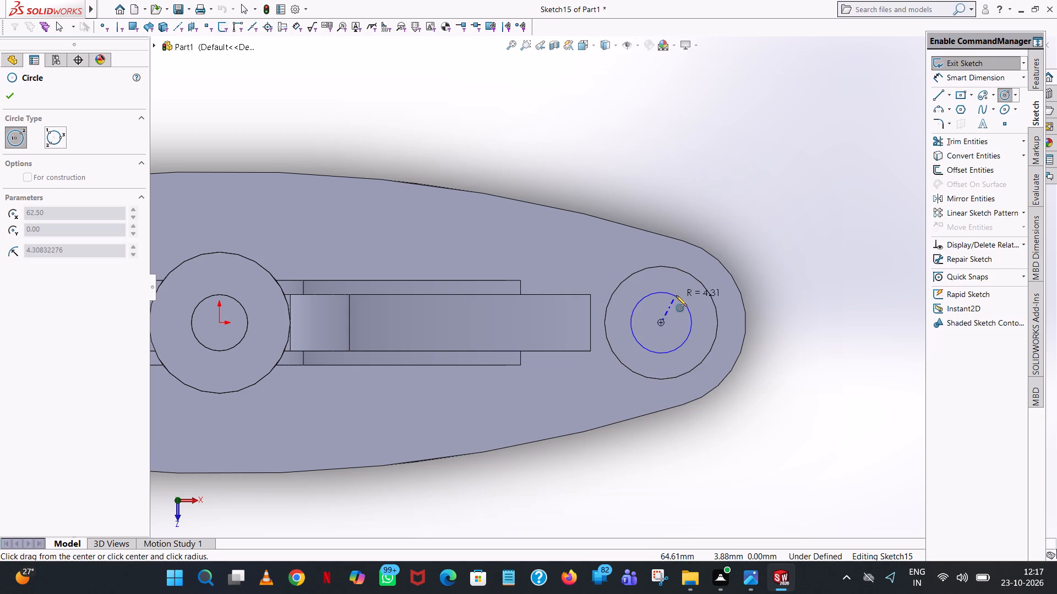
pyautogui.click(676, 295)
pyautogui.press('4')
pyautogui.press('Return')
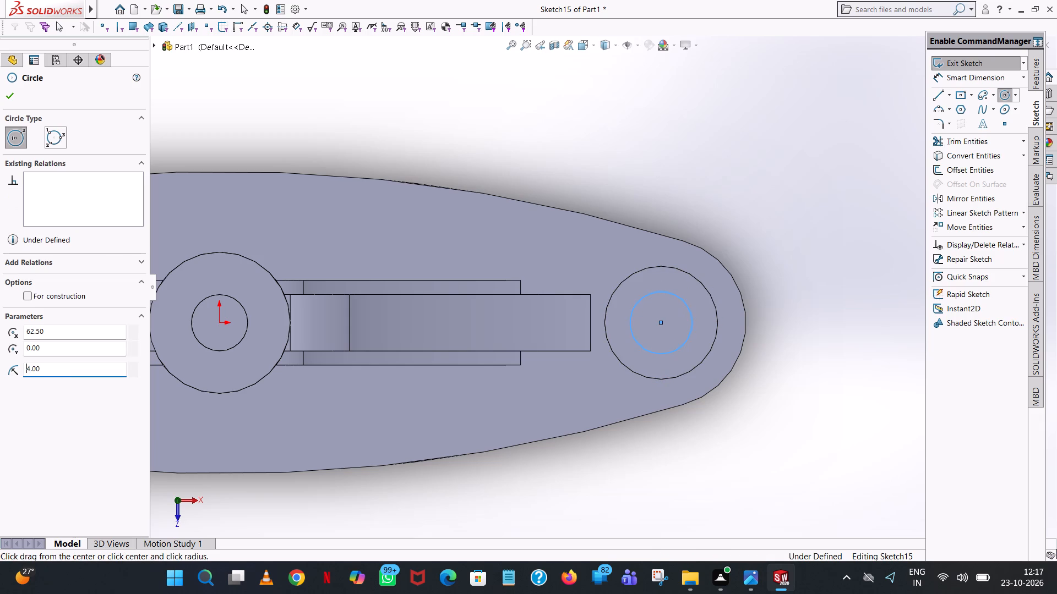
# Draw a second concentric circle of 4 mm radius on the boss at the base's opposite end.
pyautogui.scroll(5, 298, 426)
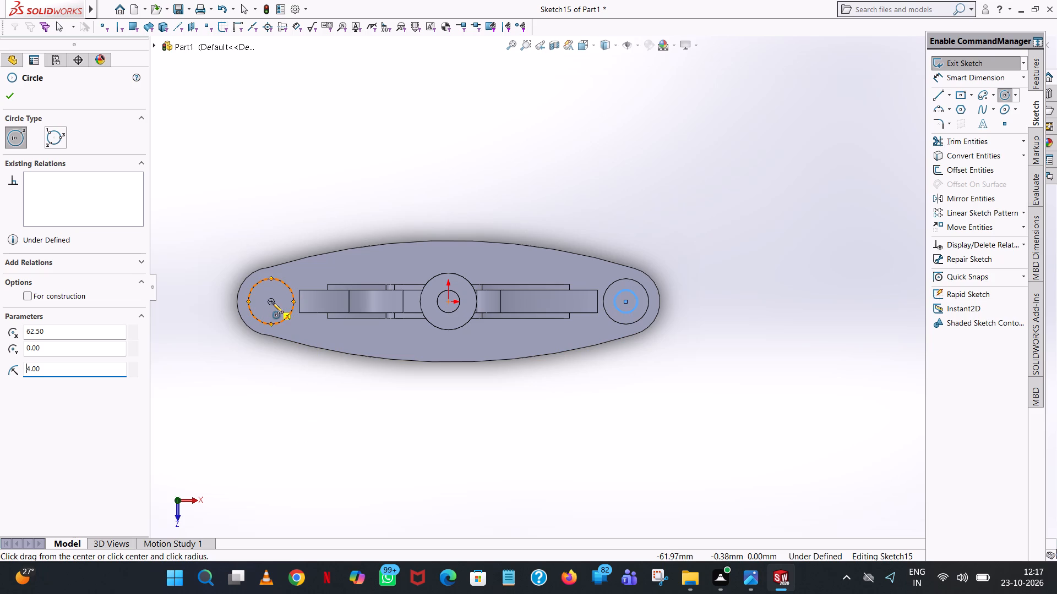
pyautogui.click(270, 300)
pyautogui.click(276, 288)
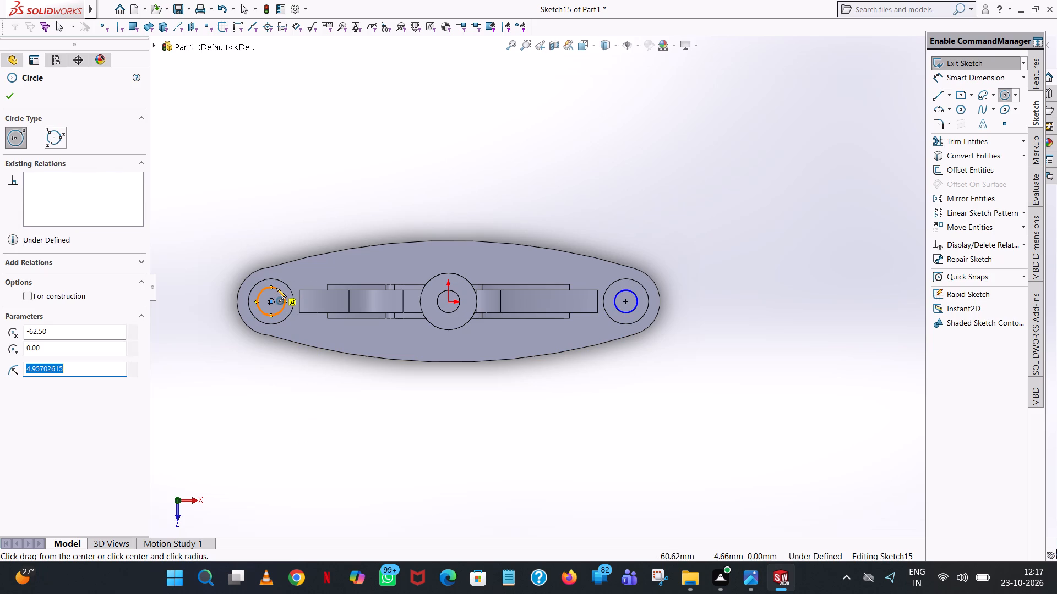
pyautogui.press('4')
pyautogui.press('Return')
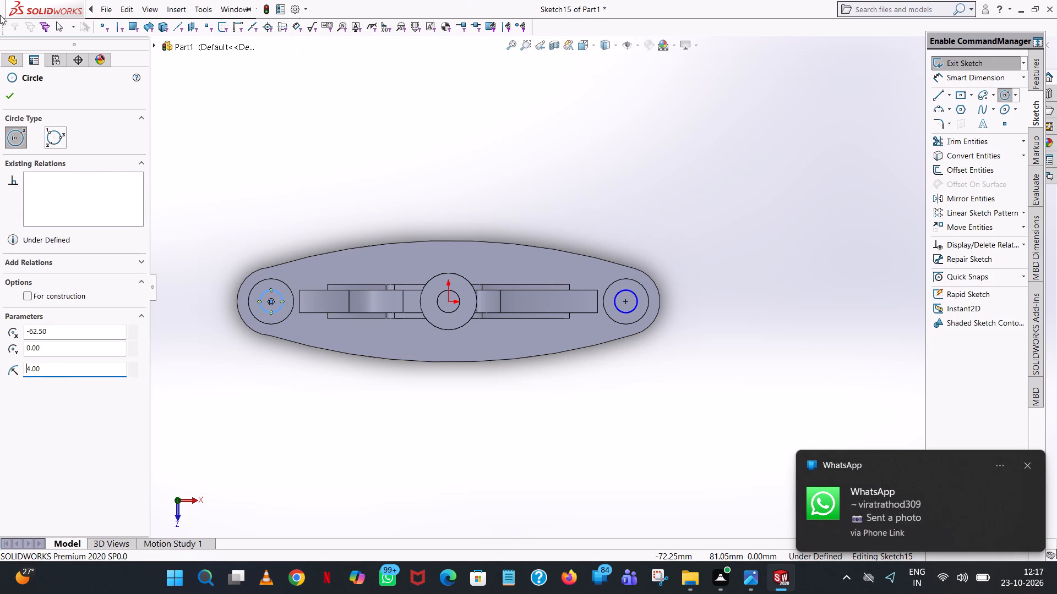
pyautogui.click(18, 92)
pyautogui.click(13, 92)
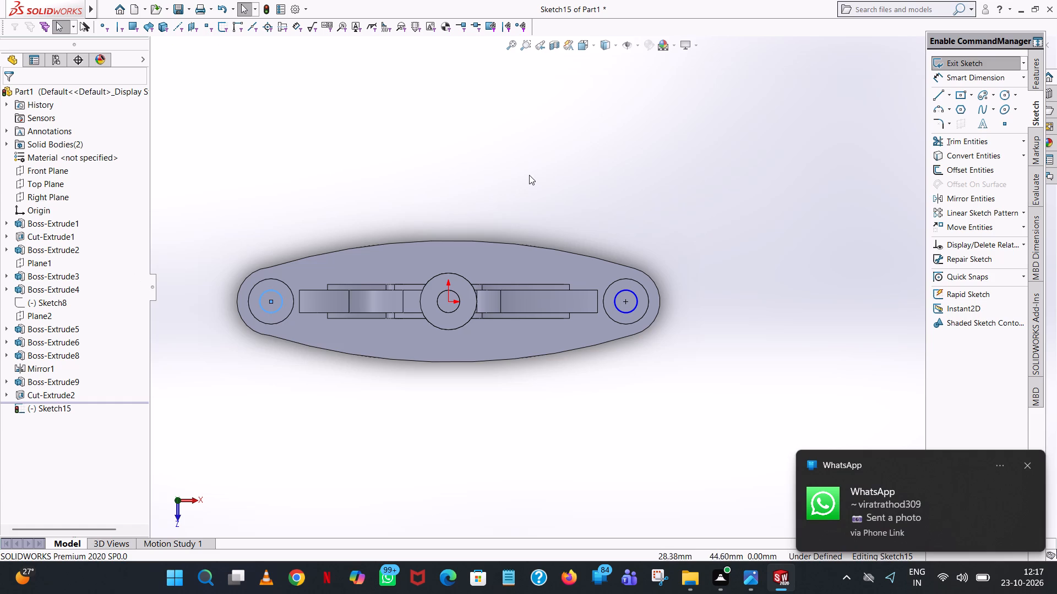
pyautogui.click(529, 175)
# Dimension the diameters of both circles on the base's end bosses.
pyautogui.click(968, 79)
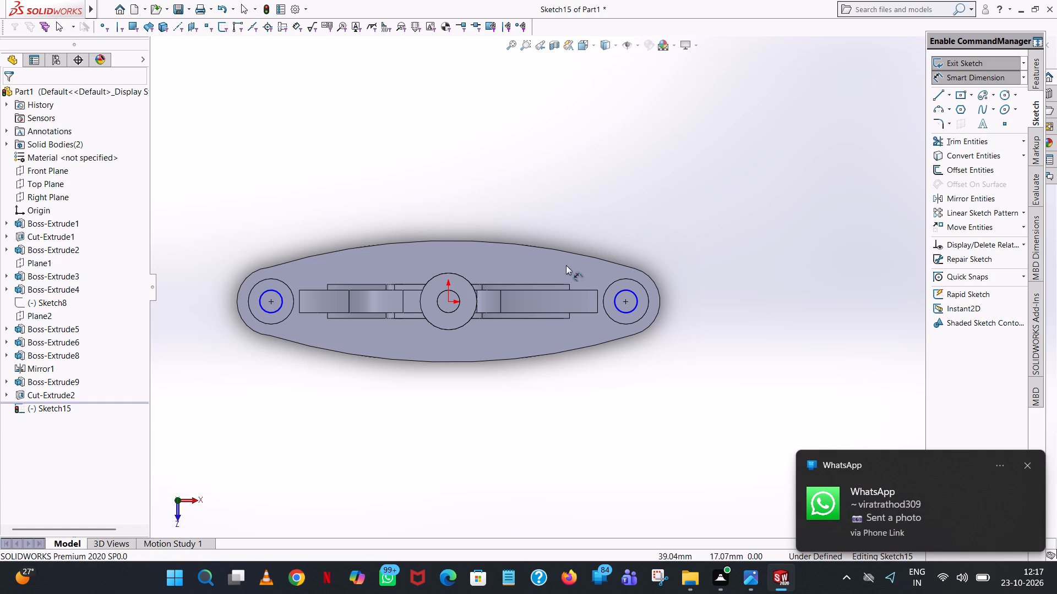
pyautogui.click(615, 291)
pyautogui.click(619, 294)
pyautogui.click(901, 183)
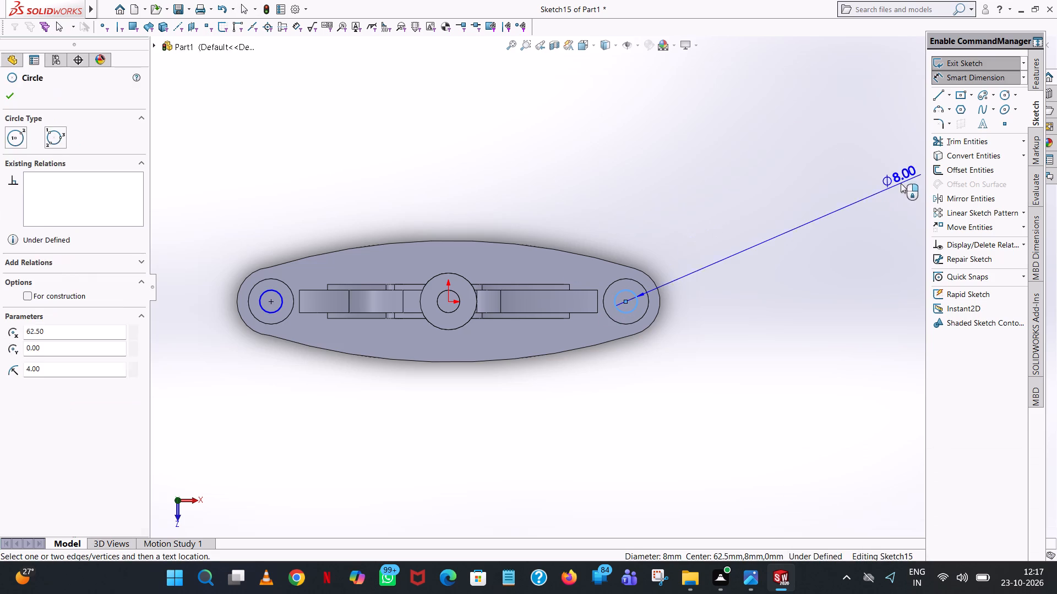
pyautogui.click(850, 170)
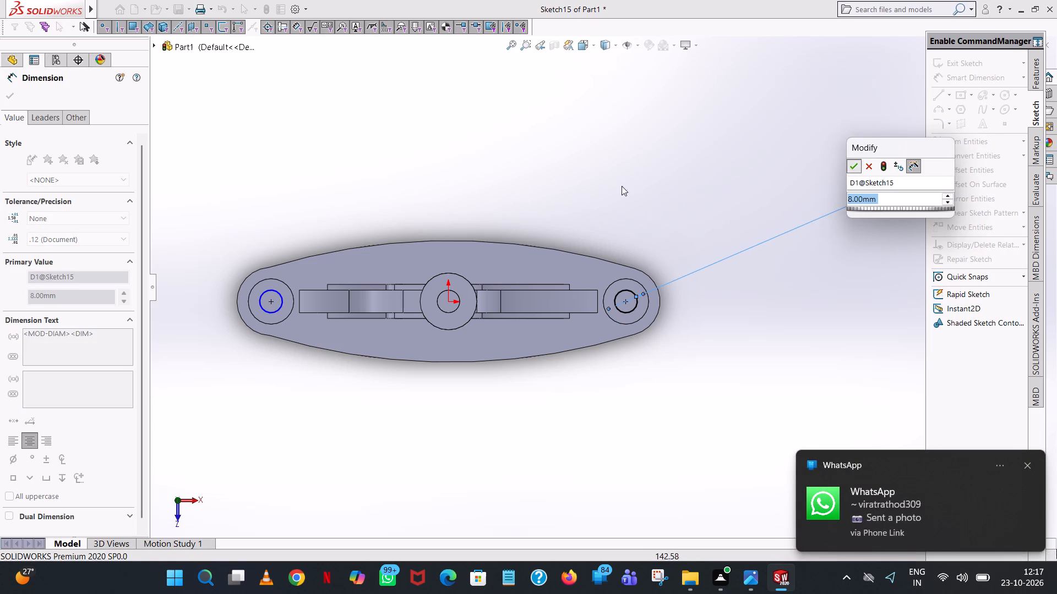
pyautogui.click(274, 290)
pyautogui.click(241, 171)
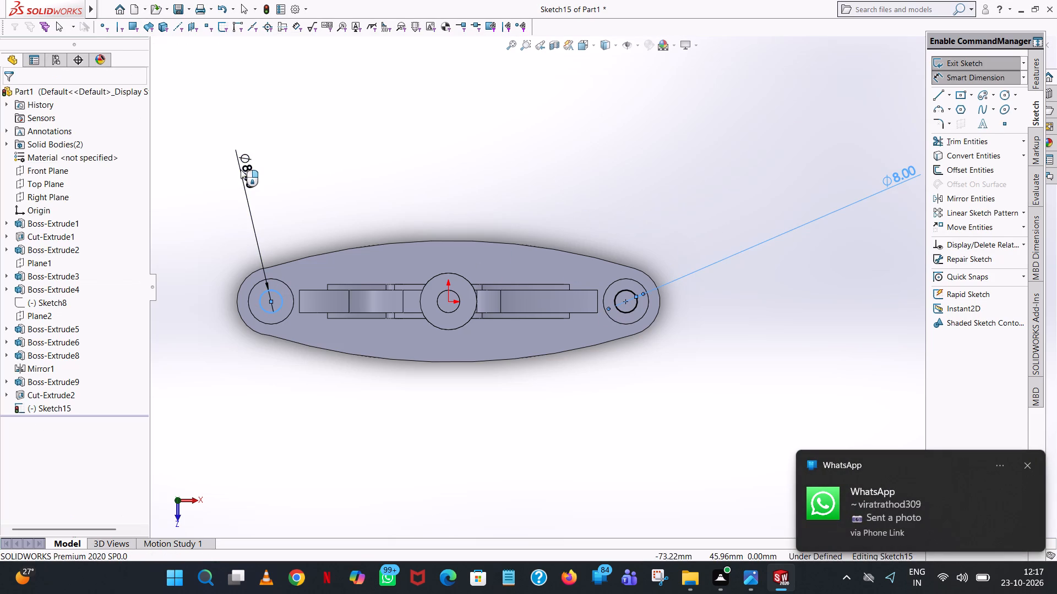
pyautogui.click(191, 153)
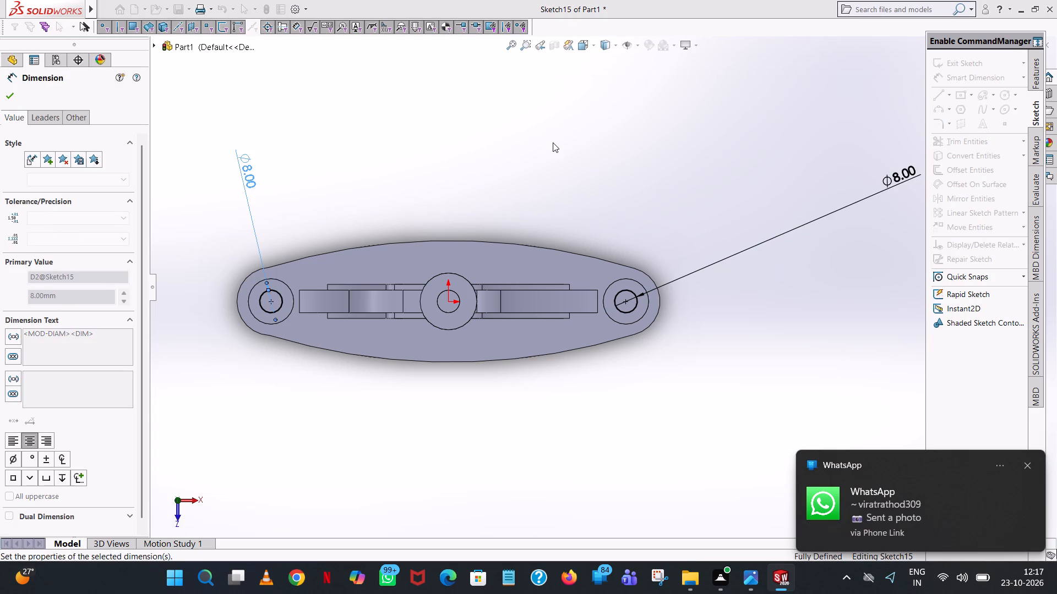
pyautogui.click(554, 142)
# Extrude-cut the two 8 mm circles through the base's end bosses with a blind depth of 115 mm.
pyautogui.click(1039, 70)
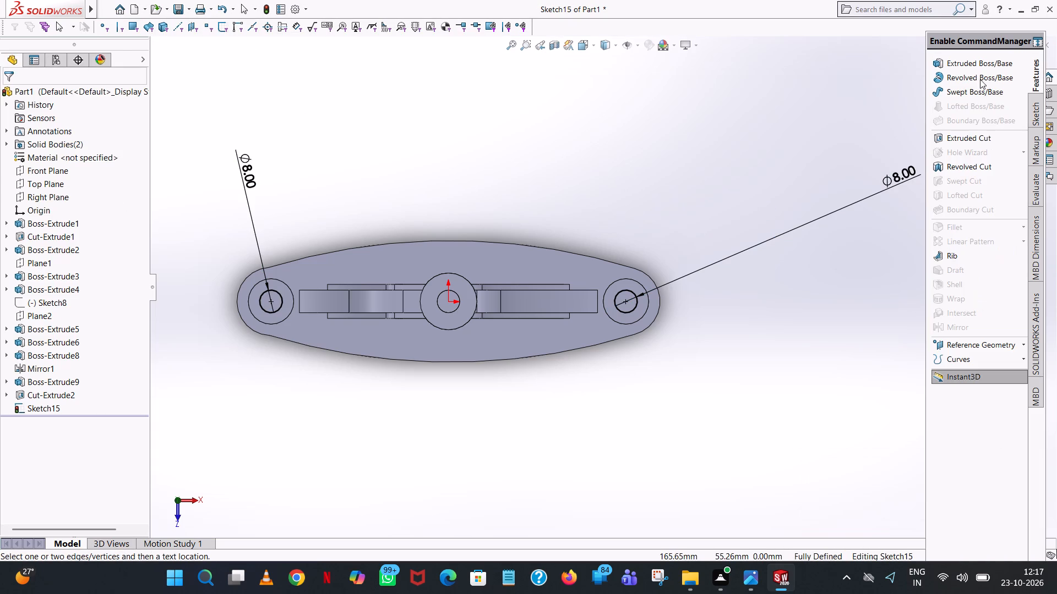
pyautogui.click(944, 134)
pyautogui.moveTo(733, 365); pyautogui.dragTo(730, 362, button='middle')
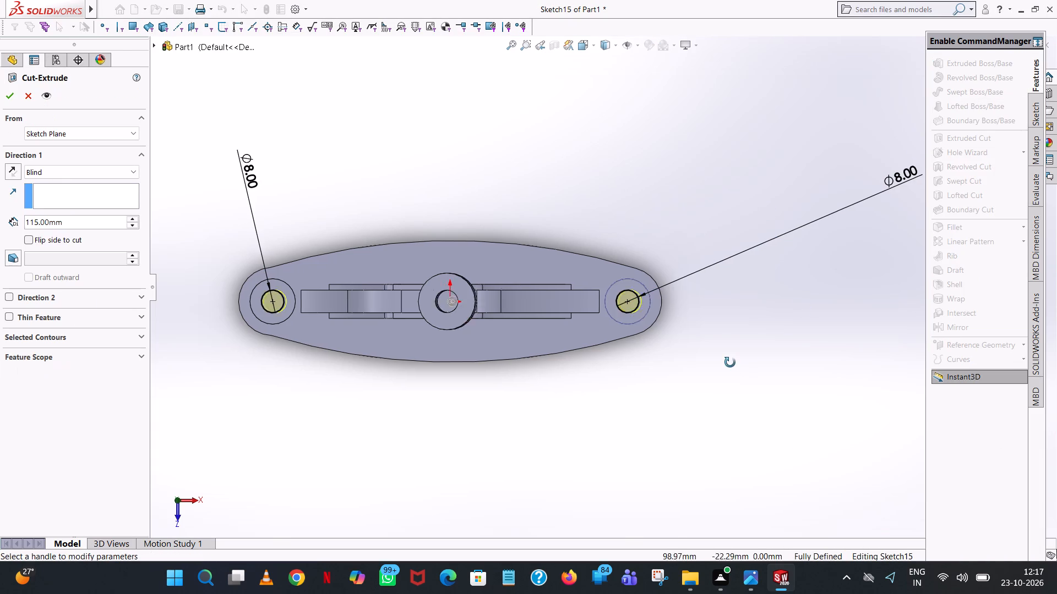
pyautogui.moveTo(730, 362); pyautogui.dragTo(732, 219, button='middle')
pyautogui.click(4, 98)
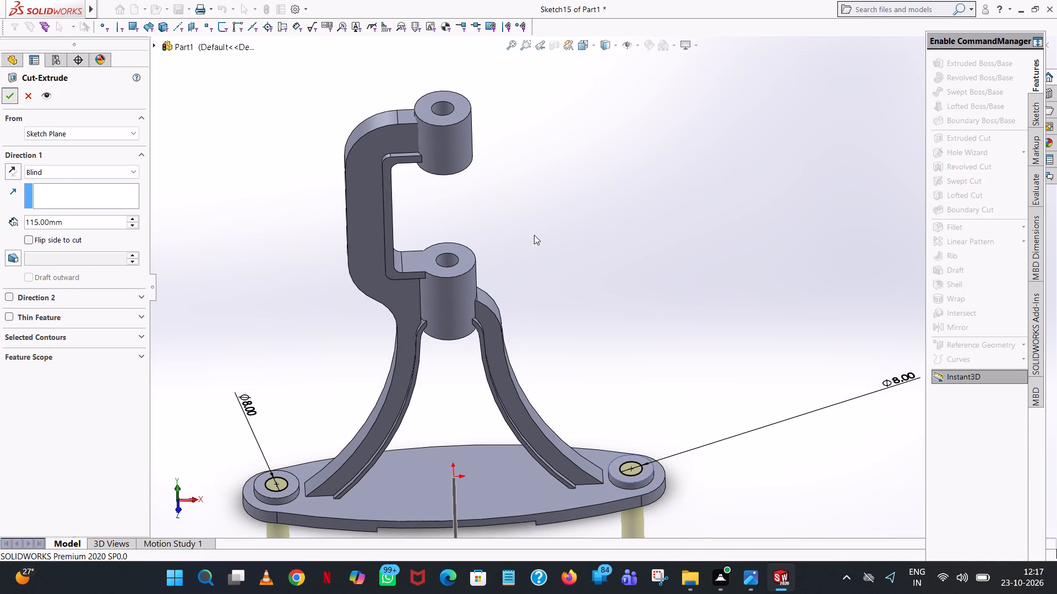
pyautogui.click(584, 240)
pyautogui.scroll(3, 603, 257)
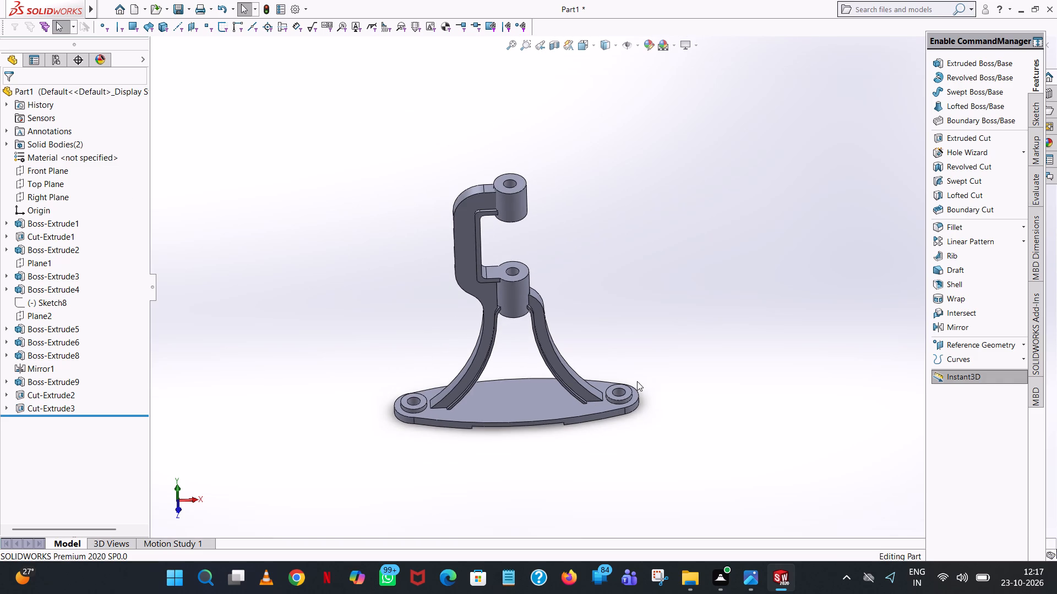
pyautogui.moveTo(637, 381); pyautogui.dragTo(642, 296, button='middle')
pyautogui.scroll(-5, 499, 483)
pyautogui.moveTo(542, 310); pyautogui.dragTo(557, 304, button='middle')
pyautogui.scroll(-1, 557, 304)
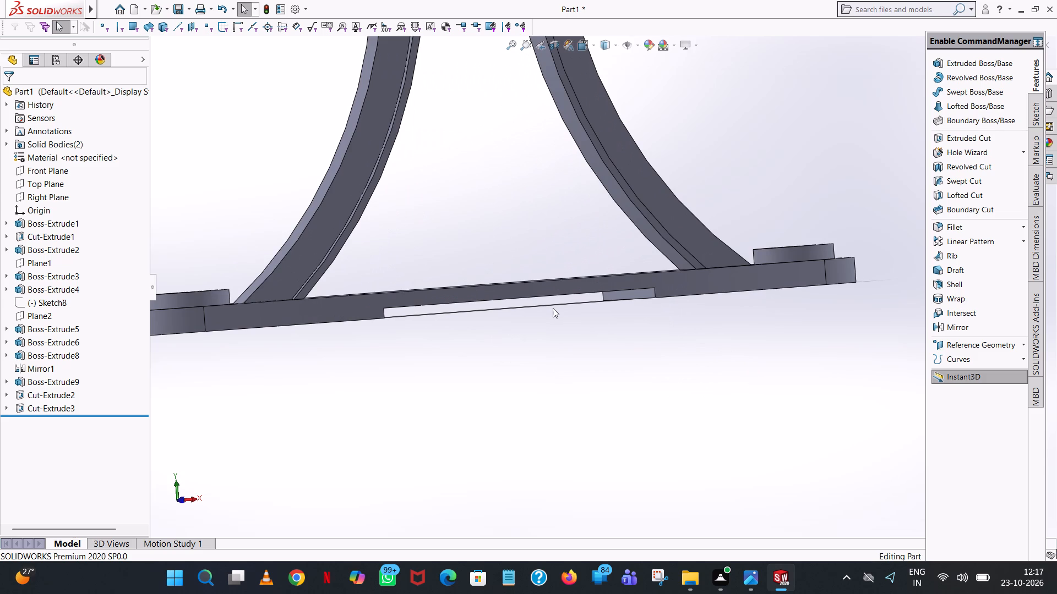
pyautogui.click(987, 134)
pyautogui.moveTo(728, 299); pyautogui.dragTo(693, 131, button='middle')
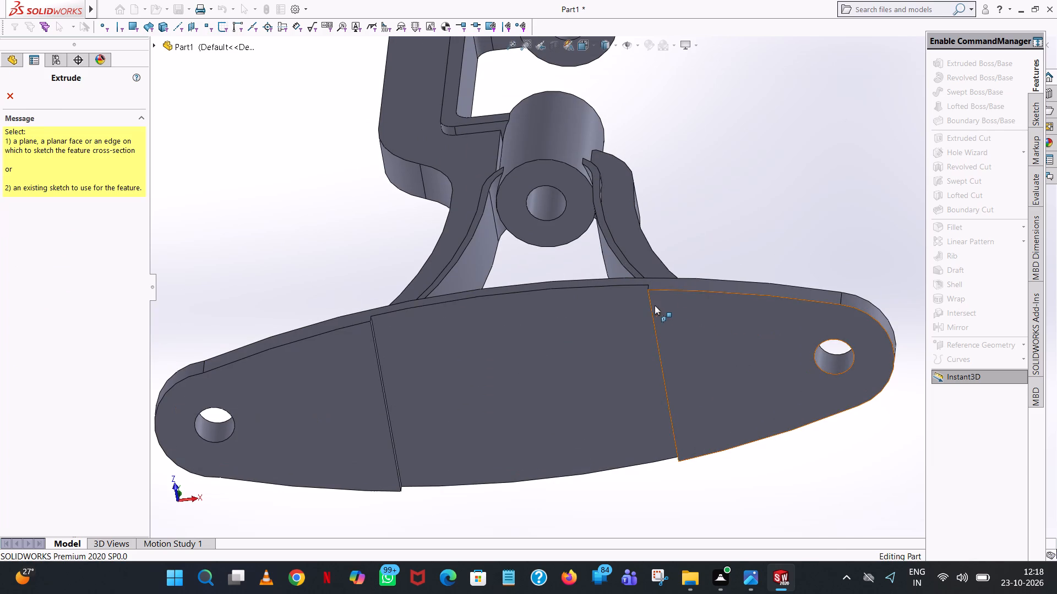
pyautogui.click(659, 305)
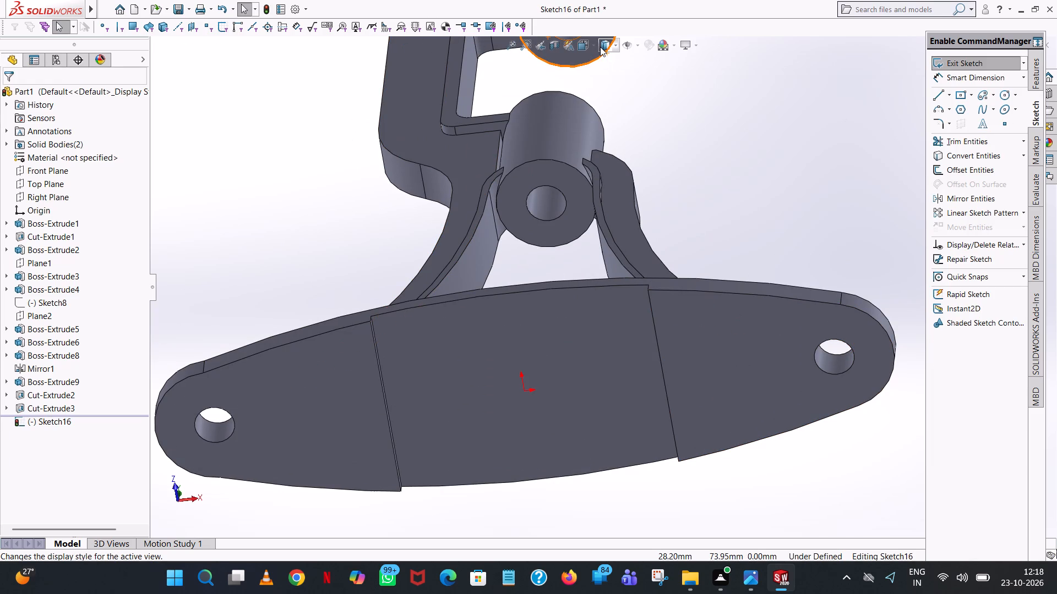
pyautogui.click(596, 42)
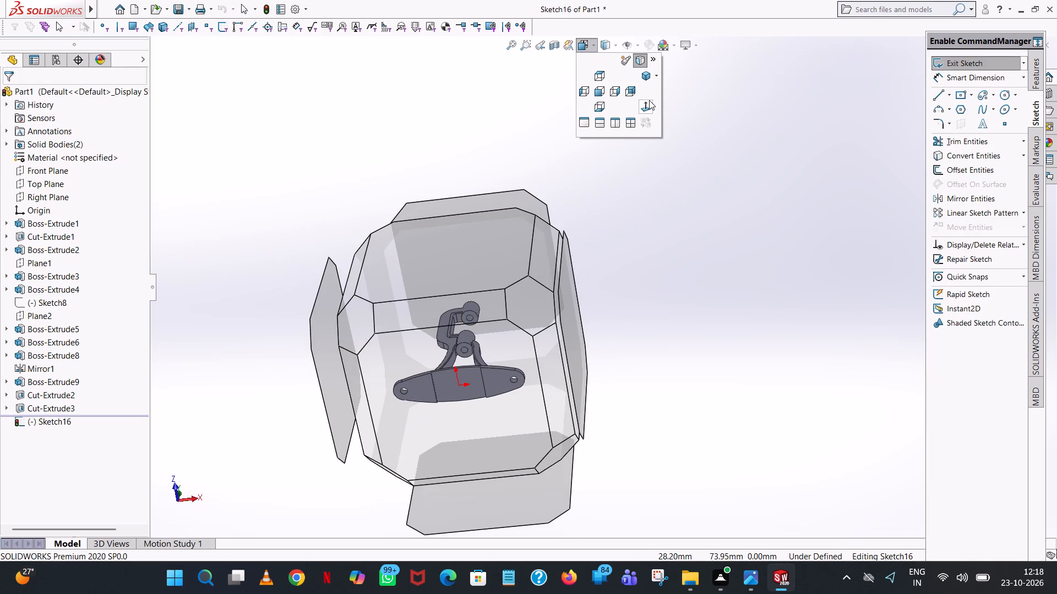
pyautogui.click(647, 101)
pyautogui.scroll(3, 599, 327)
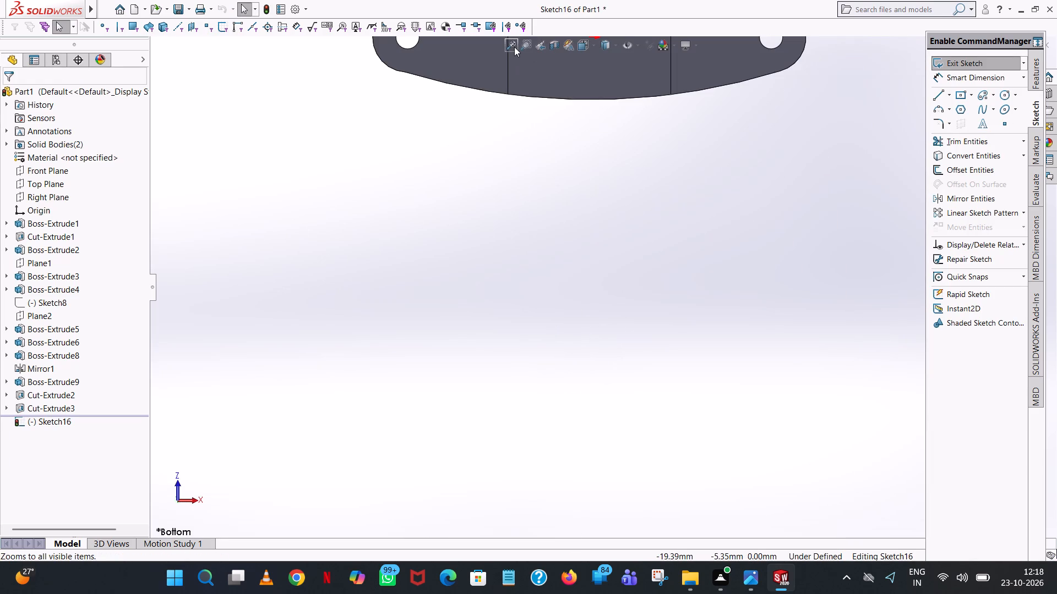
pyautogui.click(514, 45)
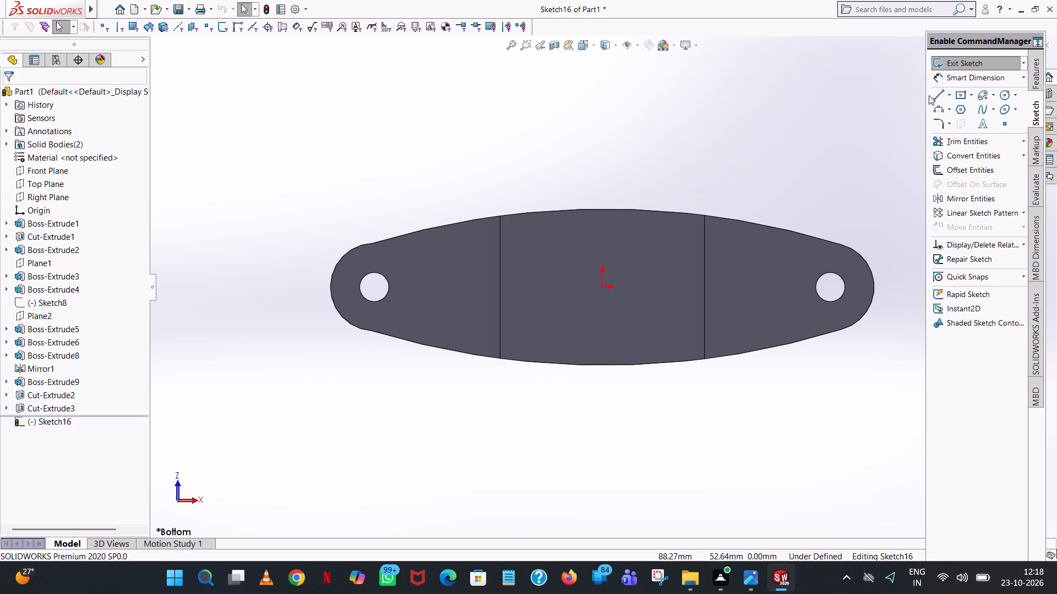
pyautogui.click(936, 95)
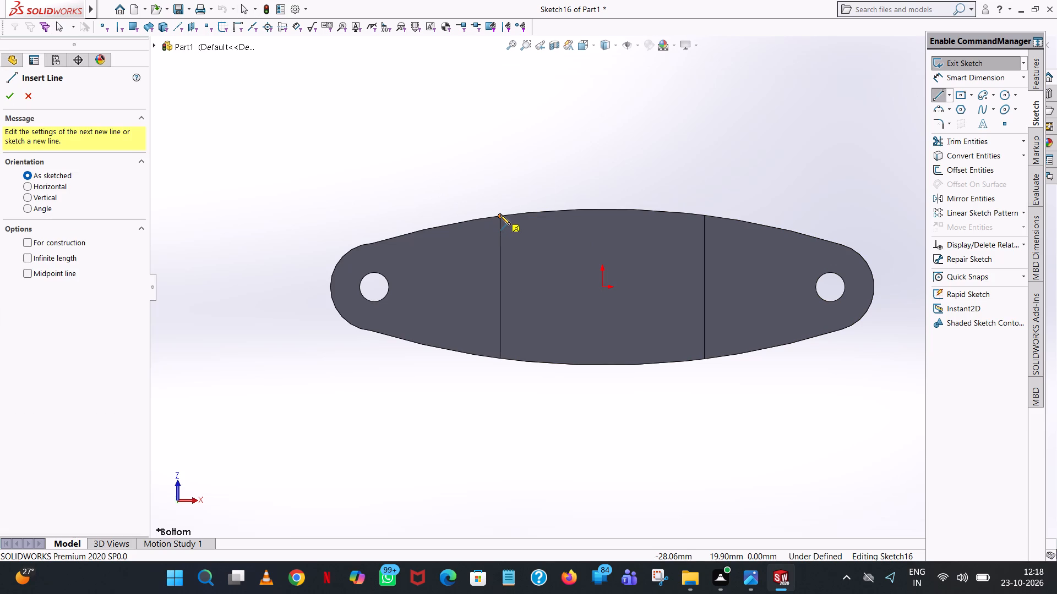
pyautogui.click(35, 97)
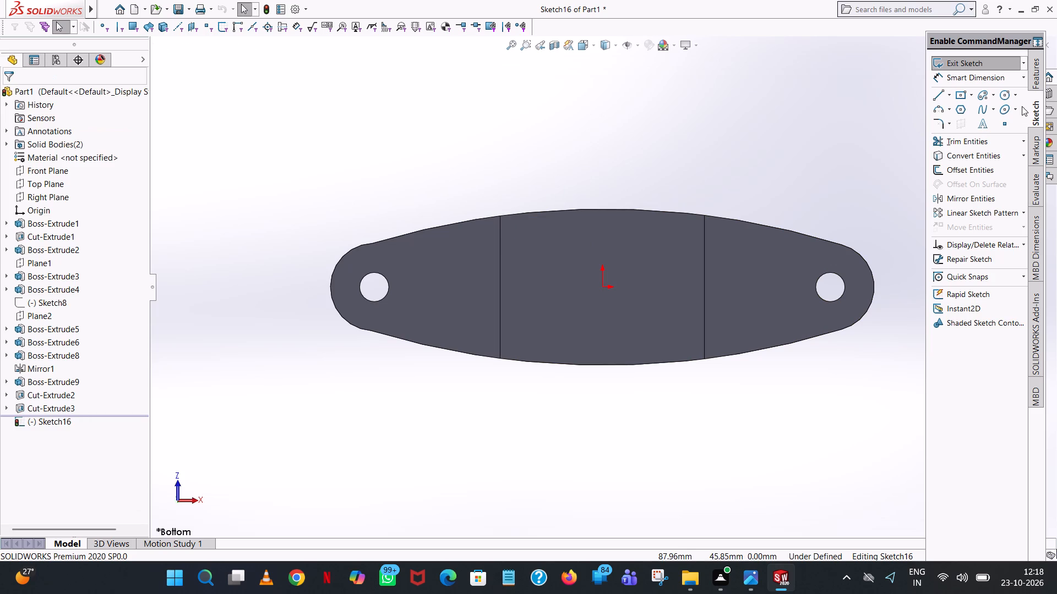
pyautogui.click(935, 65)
# Colour the bracket grey (RGB 128, 128, 128) by applying the appearance to features Boss-Extrude8 and Cut-Extrude3.
pyautogui.moveTo(669, 155); pyautogui.dragTo(641, 374, button='middle')
pyautogui.rightClick(552, 240)
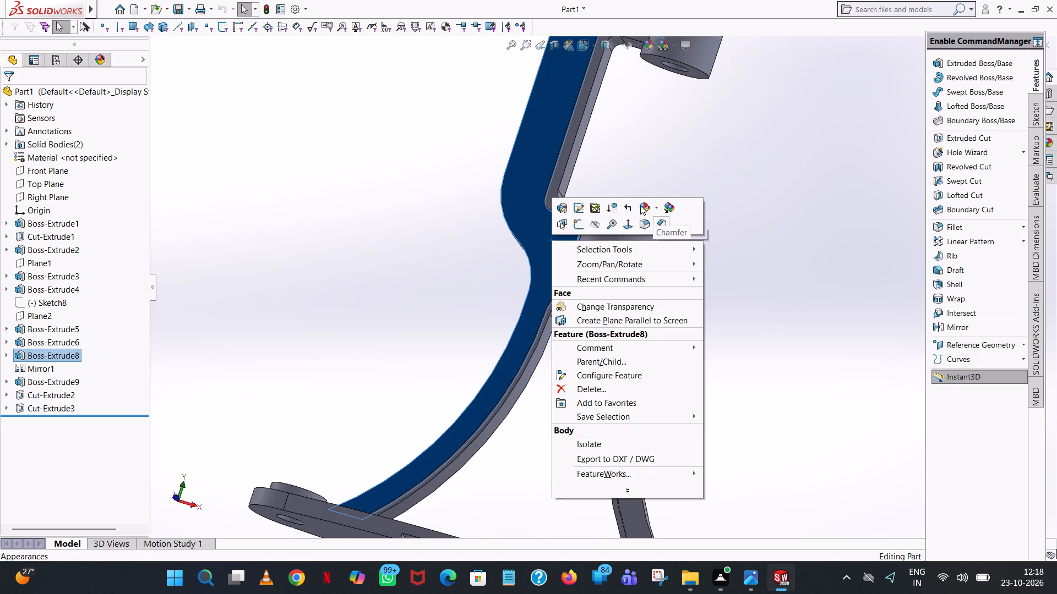
pyautogui.click(640, 204)
pyautogui.click(666, 255)
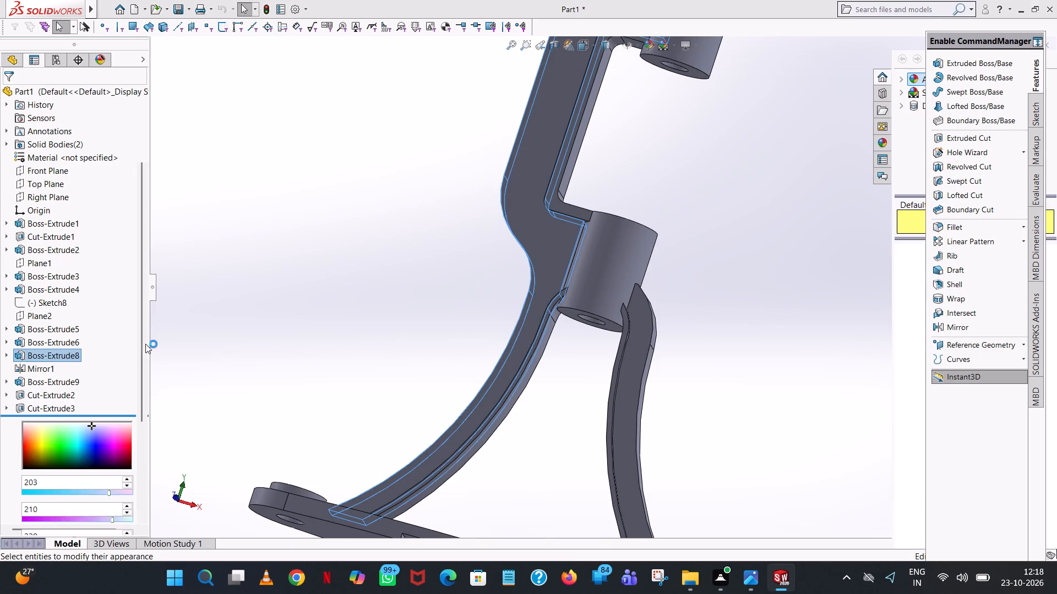
pyautogui.click(104, 365)
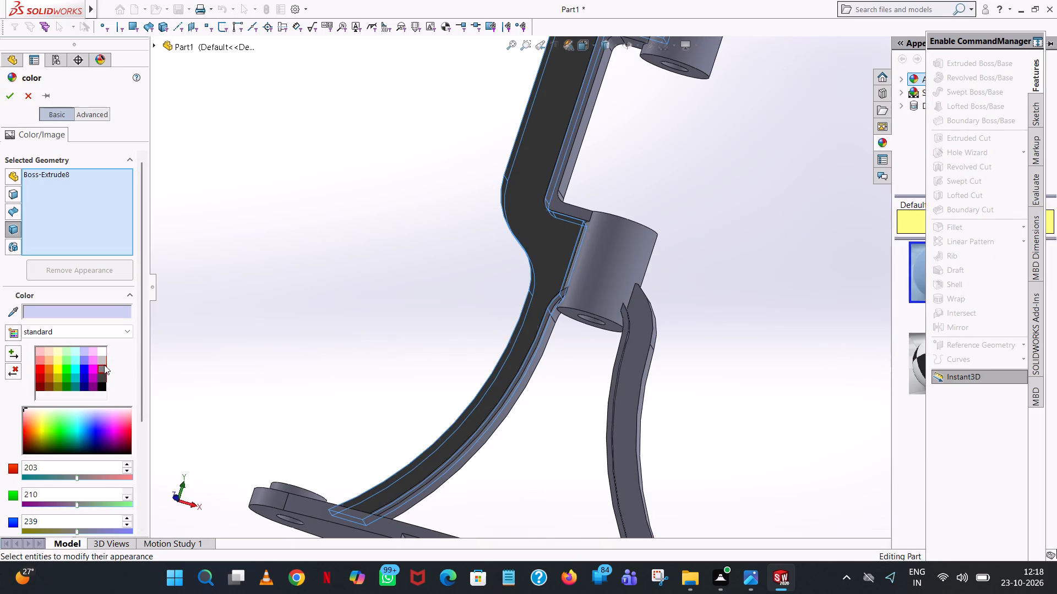
pyautogui.click(592, 280)
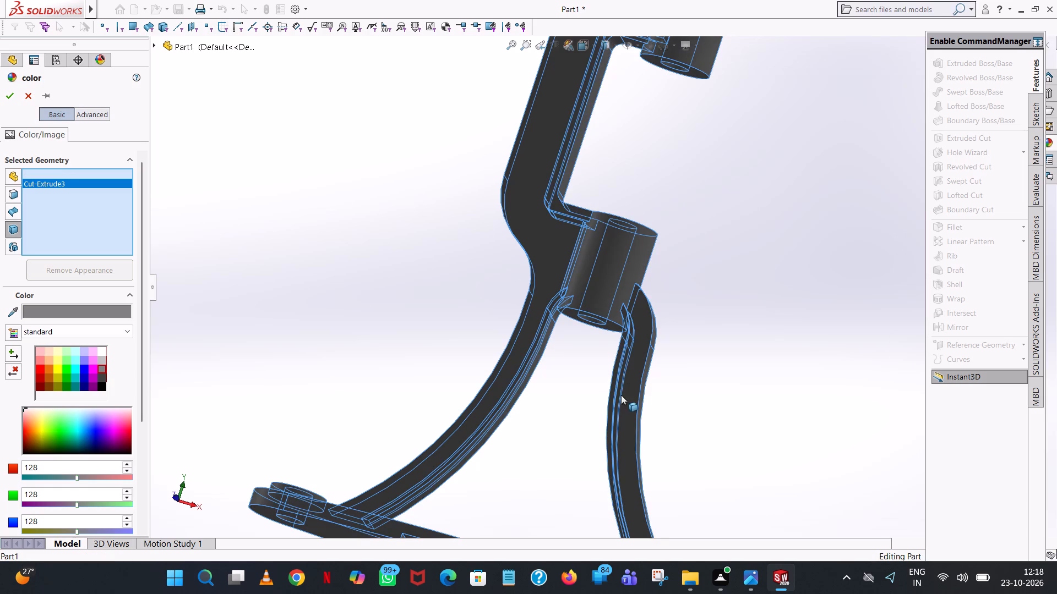
pyautogui.scroll(6, 672, 345)
pyautogui.moveTo(691, 259); pyautogui.dragTo(483, 368, button='middle')
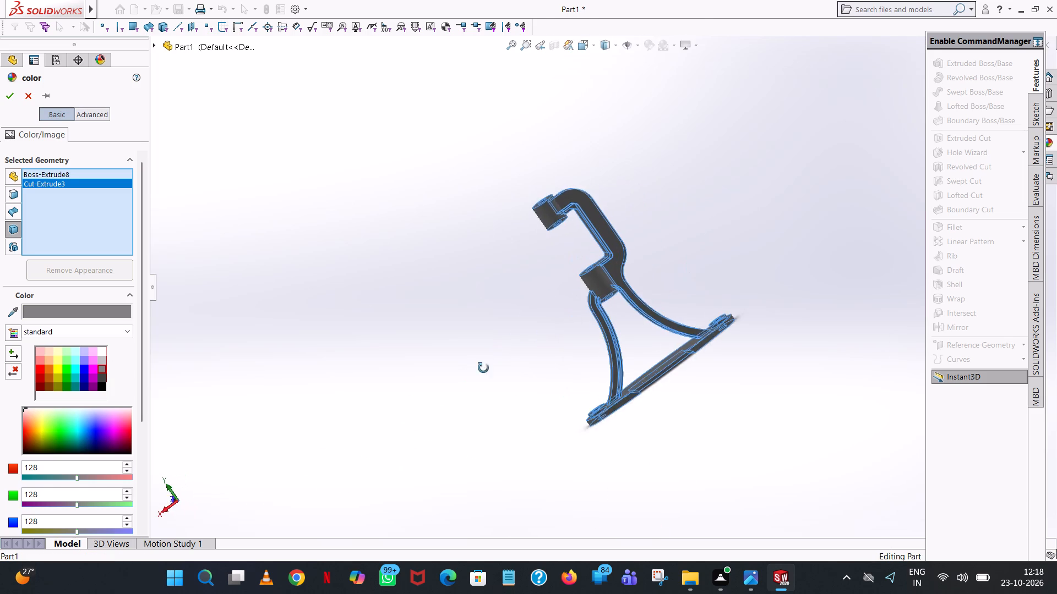
pyautogui.moveTo(483, 368); pyautogui.dragTo(510, 438, button='middle')
pyautogui.click(13, 96)
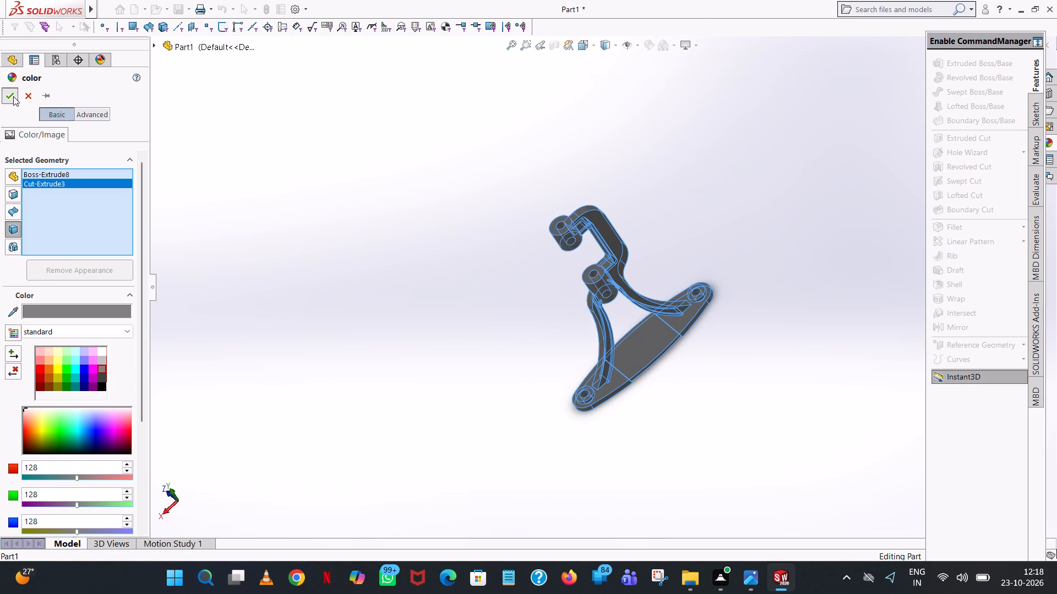
pyautogui.click(645, 137)
# Colour the inner faces of the four 8 mm holes, in both cylinders and both base bosses, white (RGB 255, 255, 255).
pyautogui.moveTo(622, 251); pyautogui.dragTo(653, 315, button='middle')
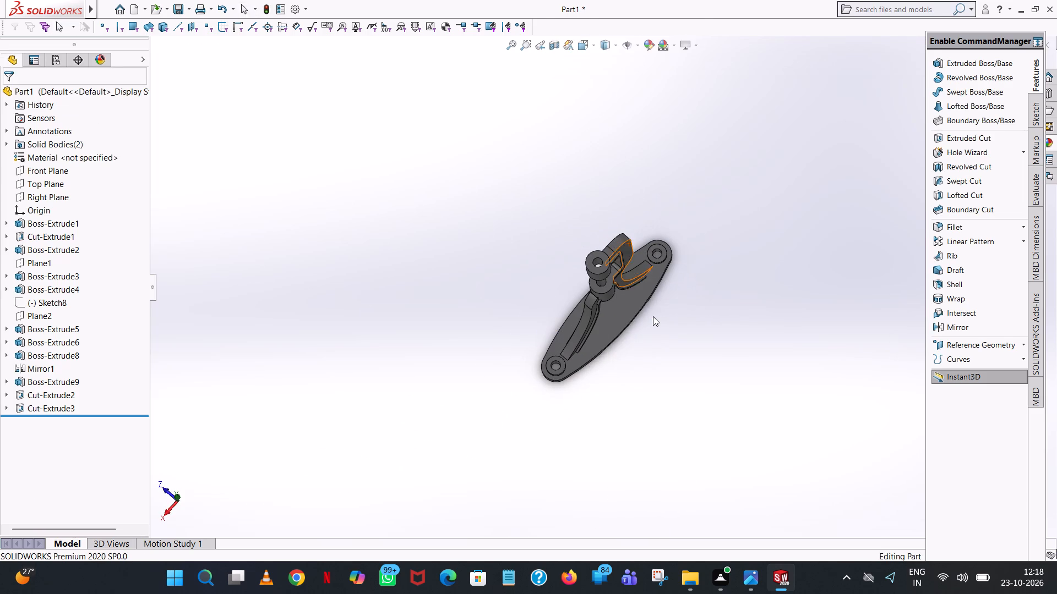
pyautogui.click(598, 260)
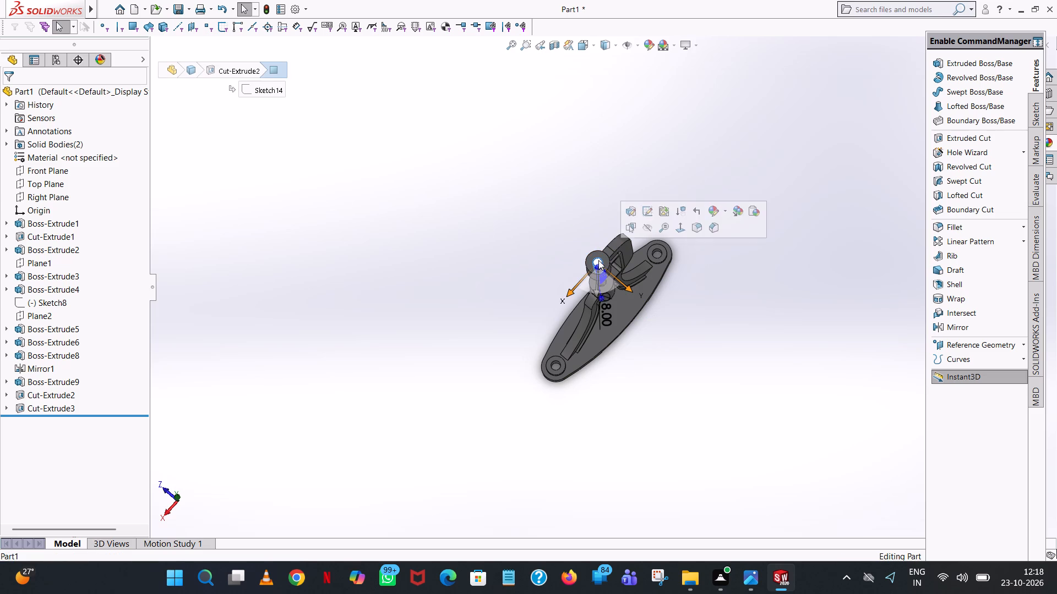
pyautogui.click(720, 214)
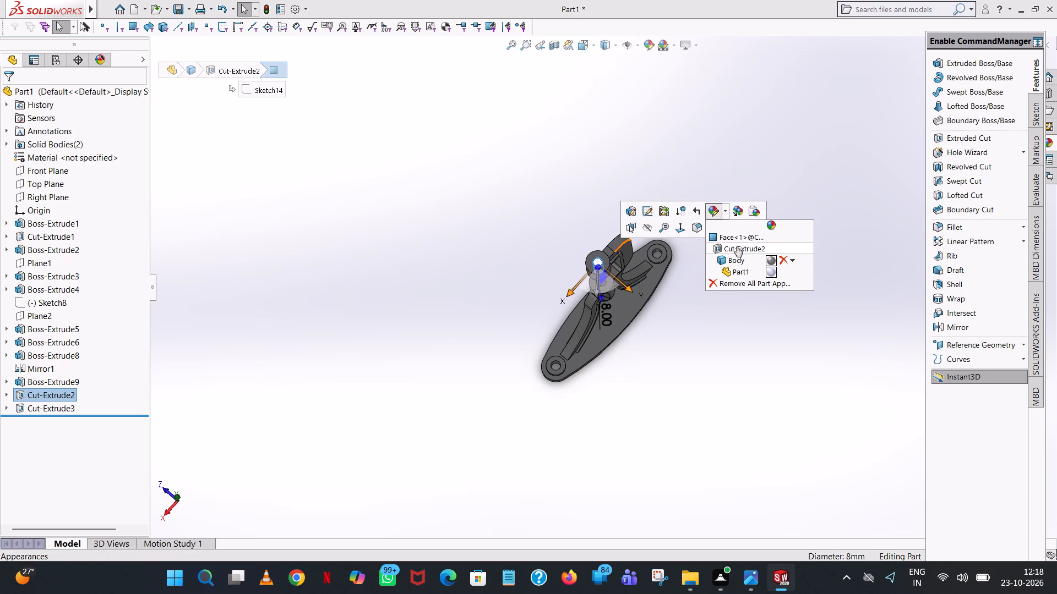
pyautogui.click(741, 238)
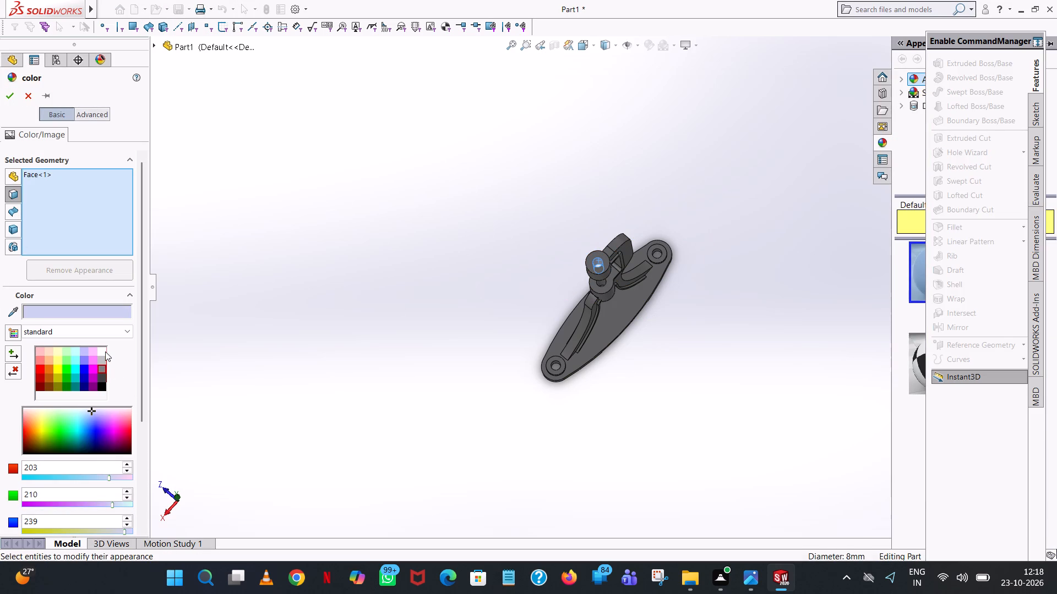
pyautogui.click(105, 351)
pyautogui.scroll(-2, 698, 284)
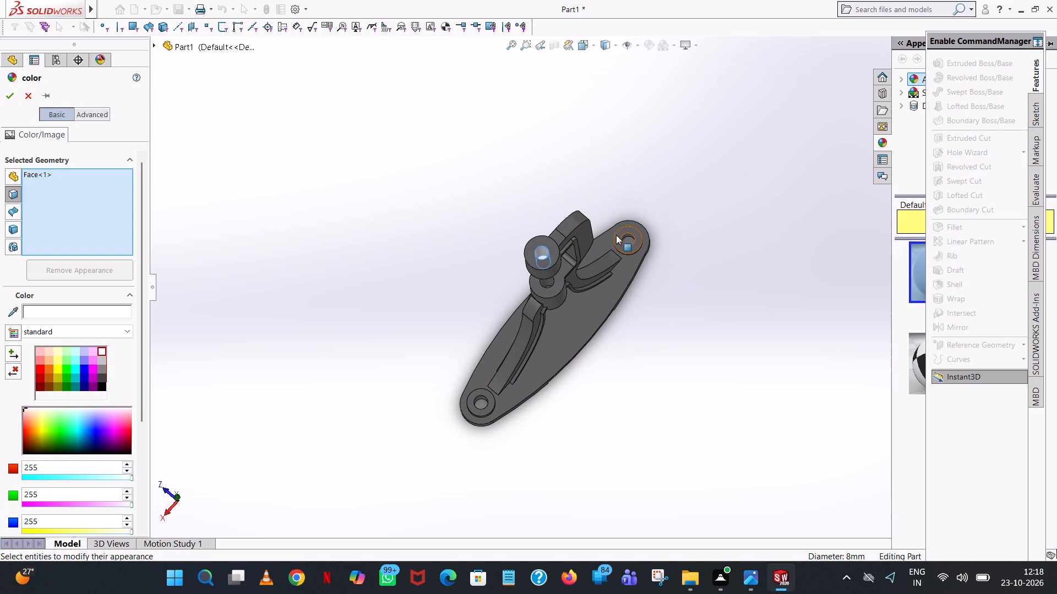
pyautogui.click(630, 236)
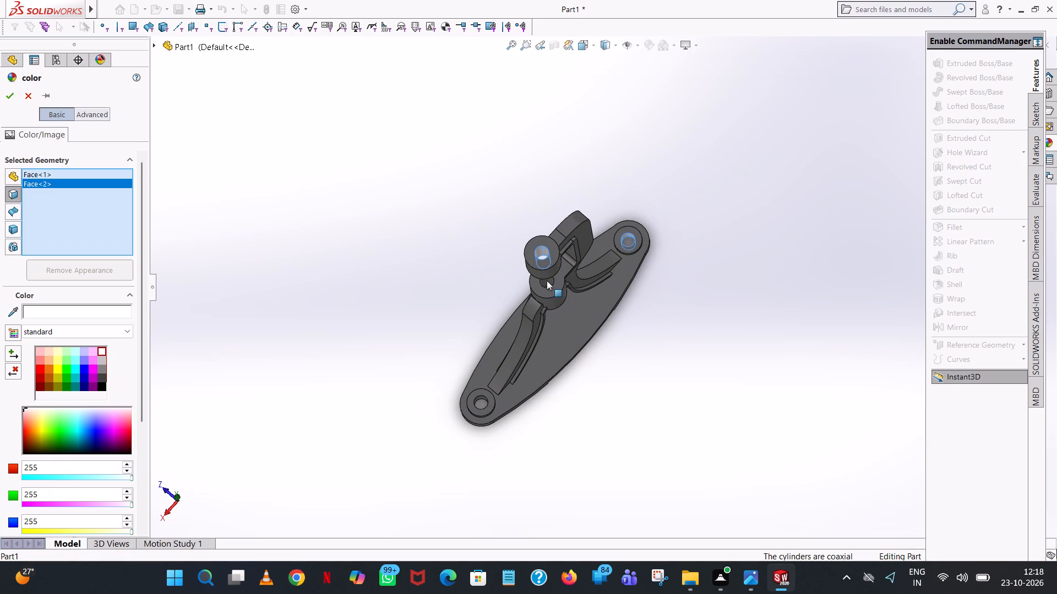
pyautogui.click(547, 279)
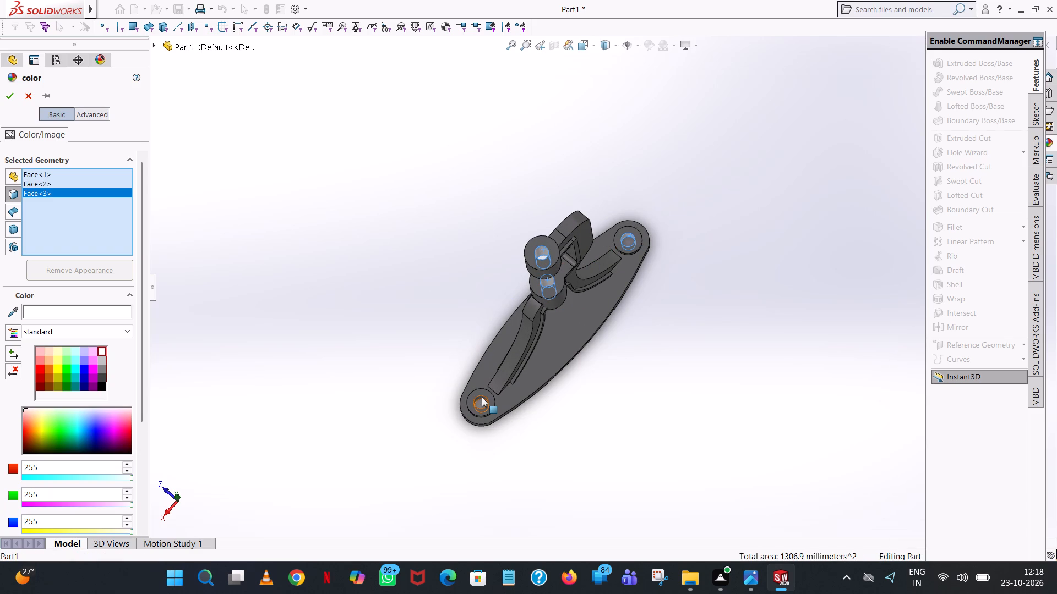
pyautogui.click(482, 396)
pyautogui.click(419, 272)
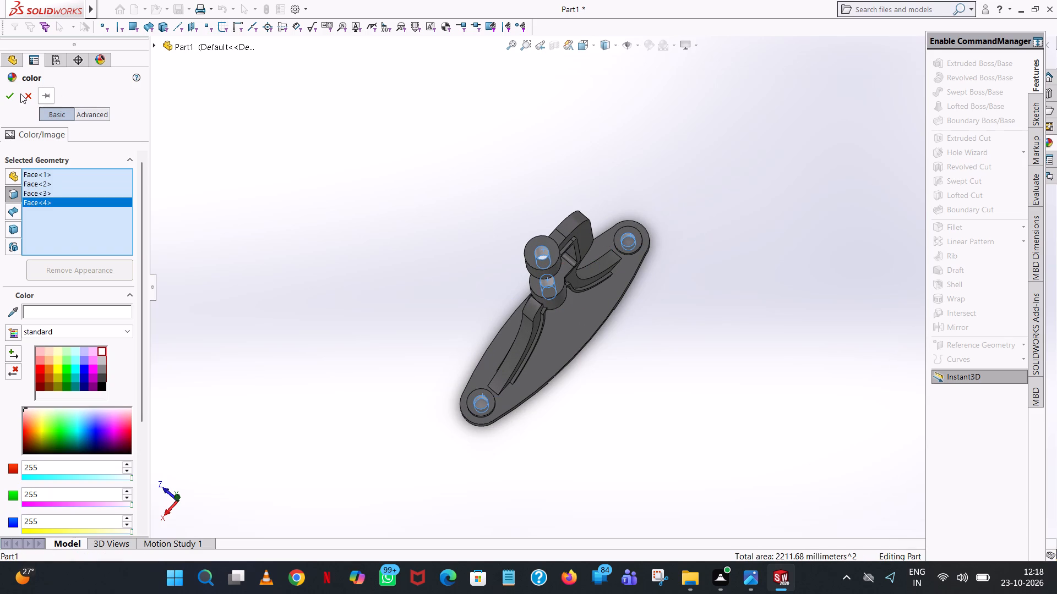
pyautogui.click(15, 93)
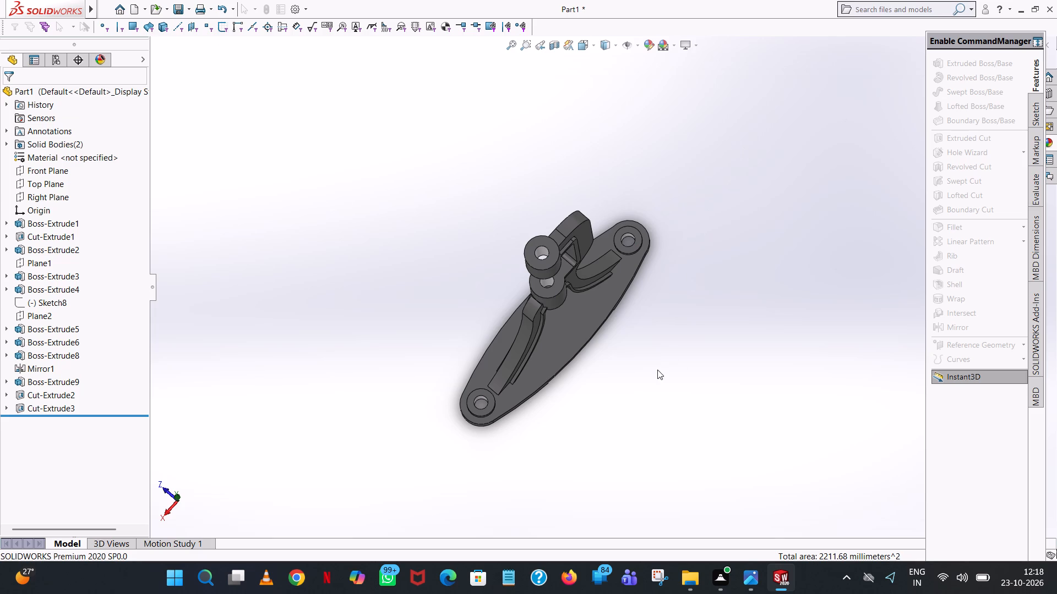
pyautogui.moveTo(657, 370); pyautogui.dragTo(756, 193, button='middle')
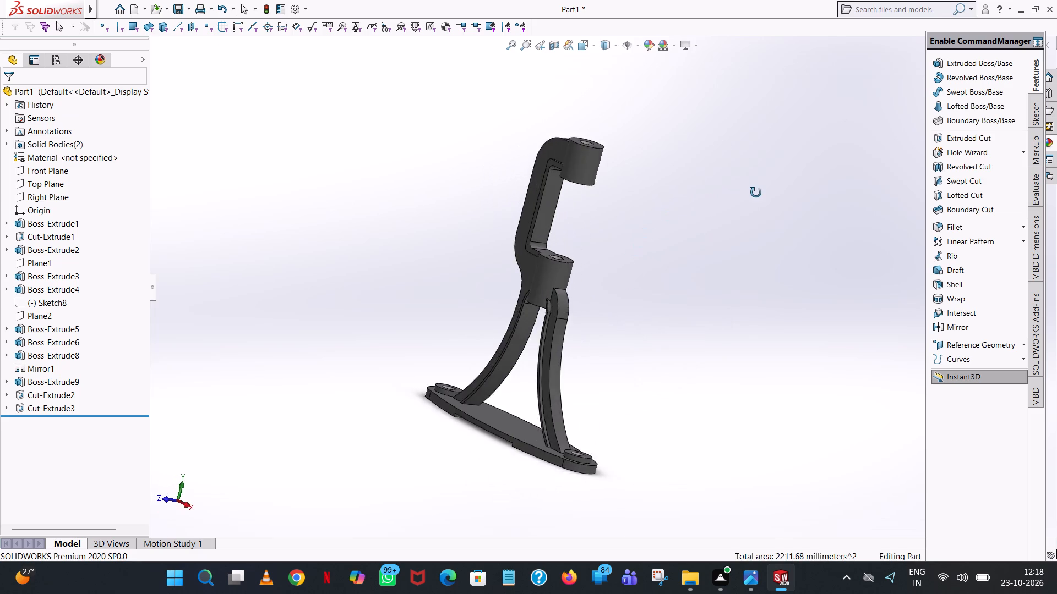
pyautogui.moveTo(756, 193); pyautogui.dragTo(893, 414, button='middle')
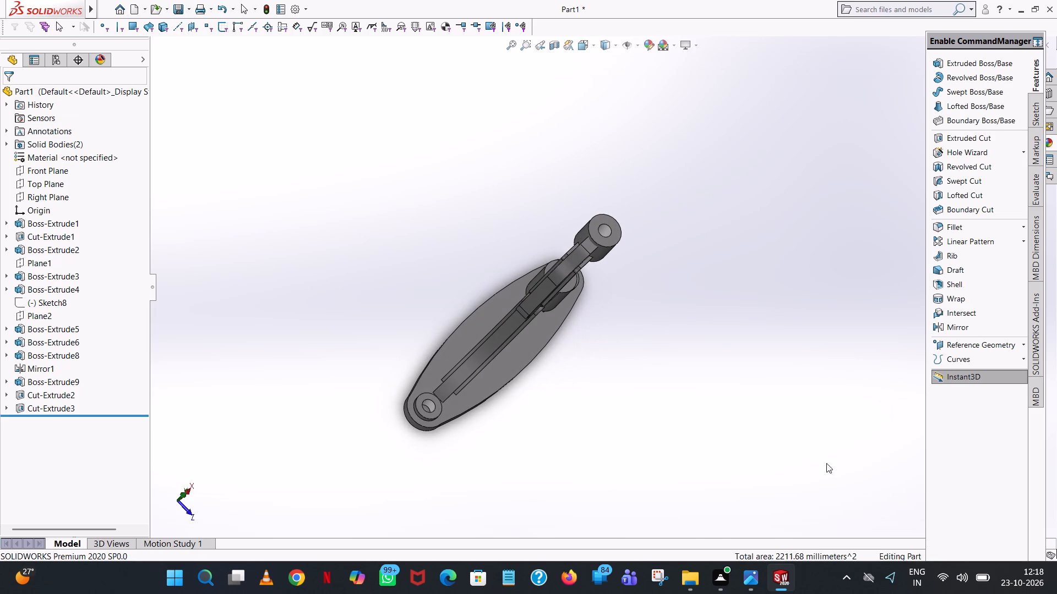
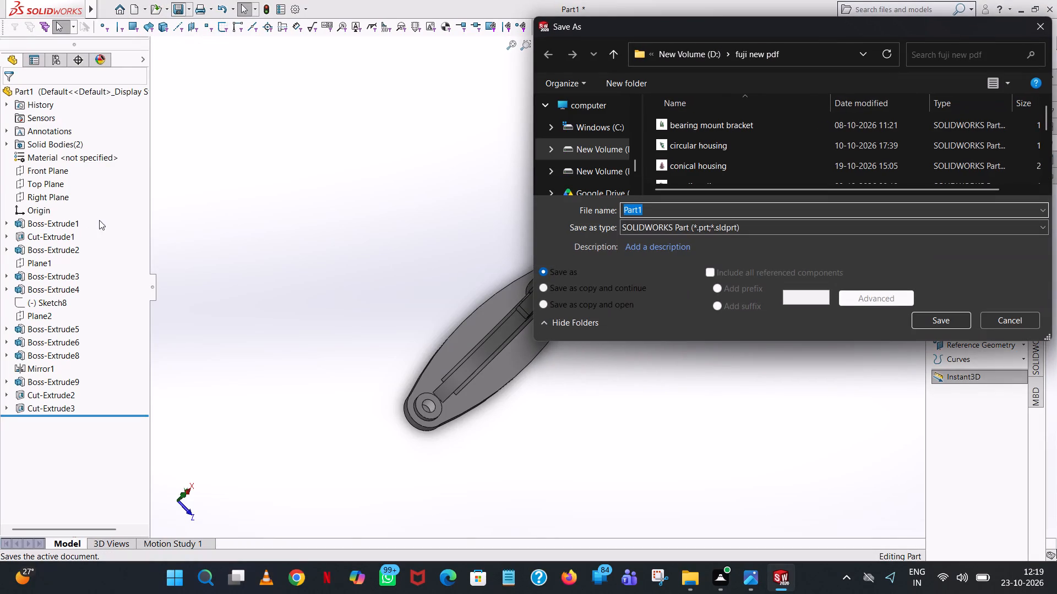
# Save the part as a PDF (Adobe Portable Document Format) named pillow stand in the fuji new pdf folder.
pyautogui.write('pillow s')
pyautogui.write('ta')
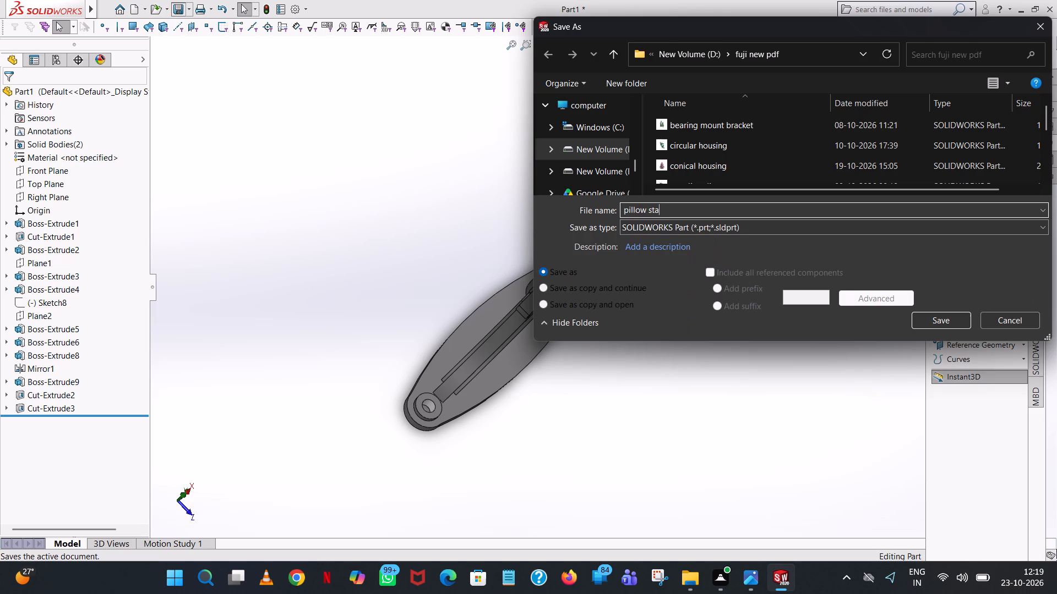
pyautogui.write('nd')
pyautogui.press('space')
pyautogui.click(890, 223)
pyautogui.click(735, 91)
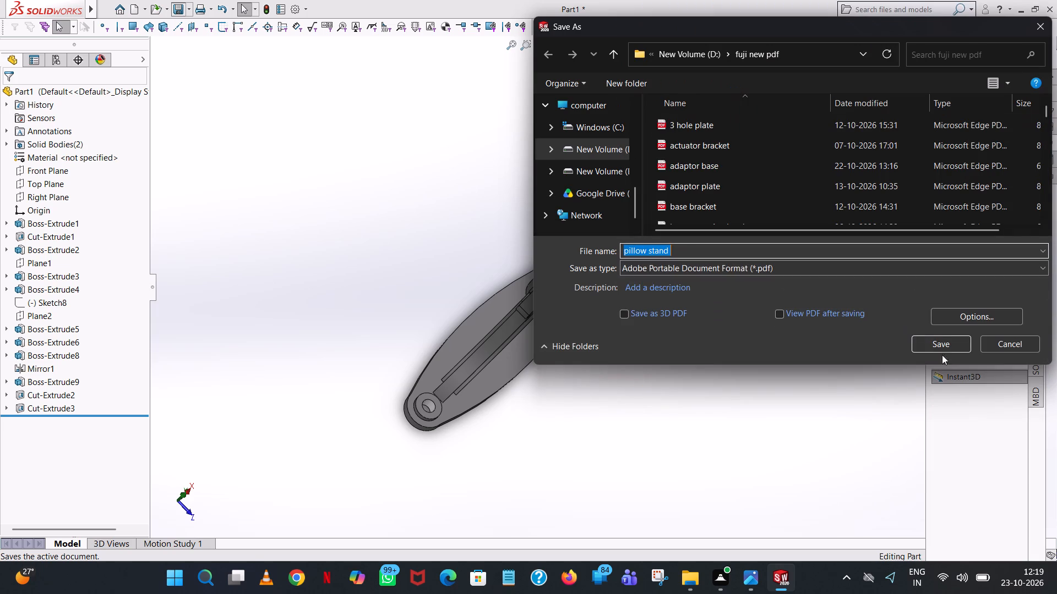
pyautogui.click(946, 346)
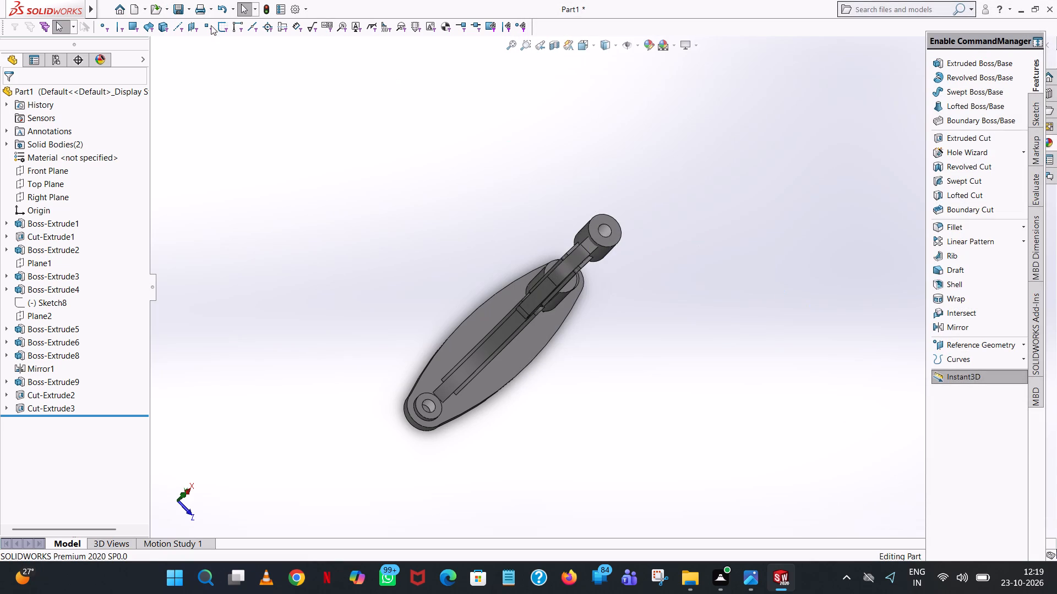
# Save the part as a SOLIDWORKS Part file named pillow stand in the fuji new design folder on drive D.
pyautogui.click(187, 7)
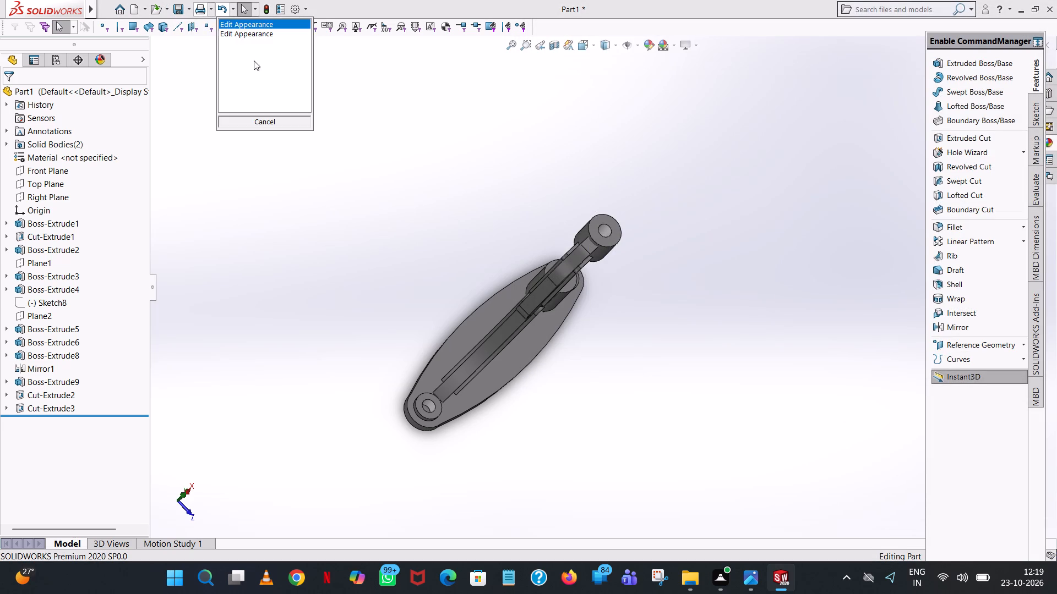
pyautogui.click(194, 35)
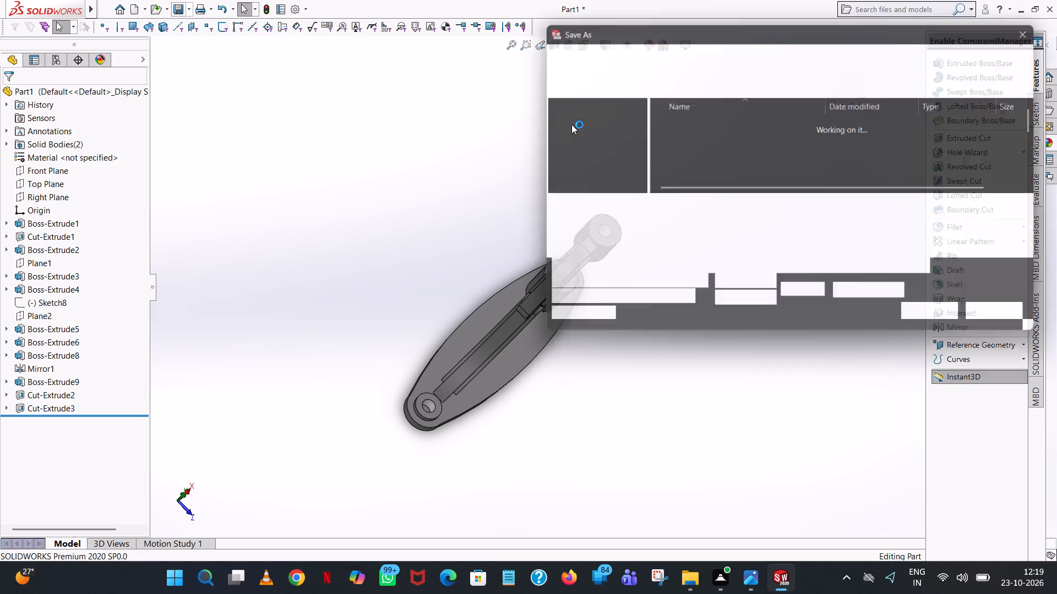
pyautogui.click(611, 53)
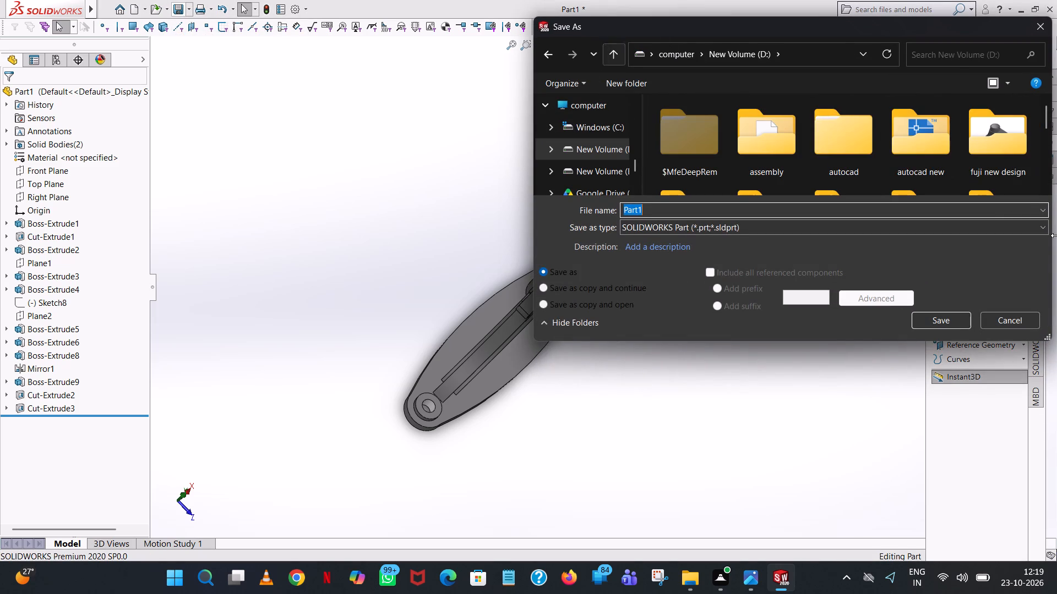
pyautogui.doubleClick(1013, 141)
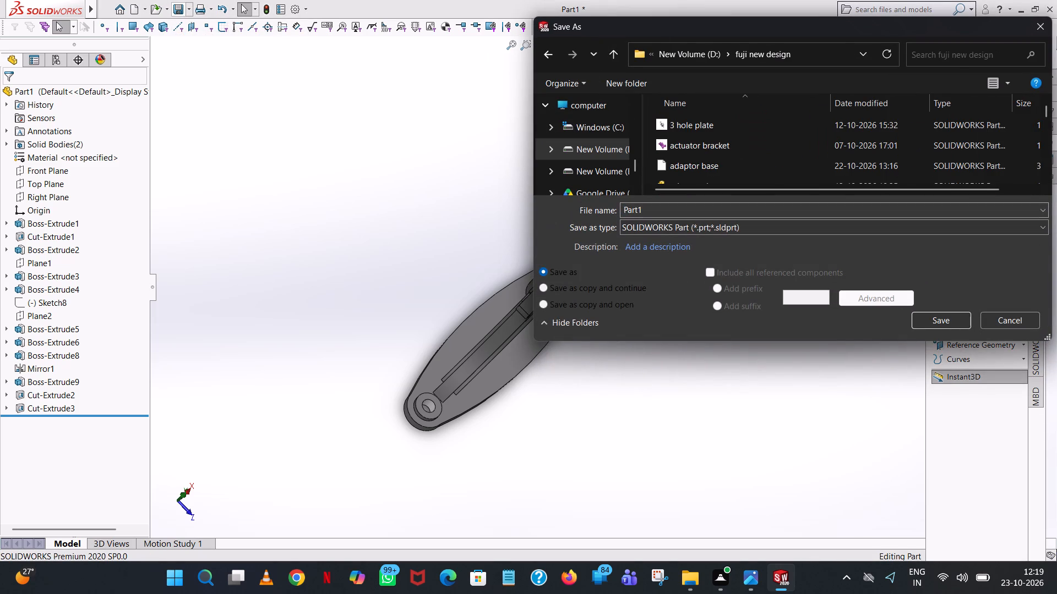
pyautogui.doubleClick(695, 212)
pyautogui.write('pillow st')
pyautogui.press('a')
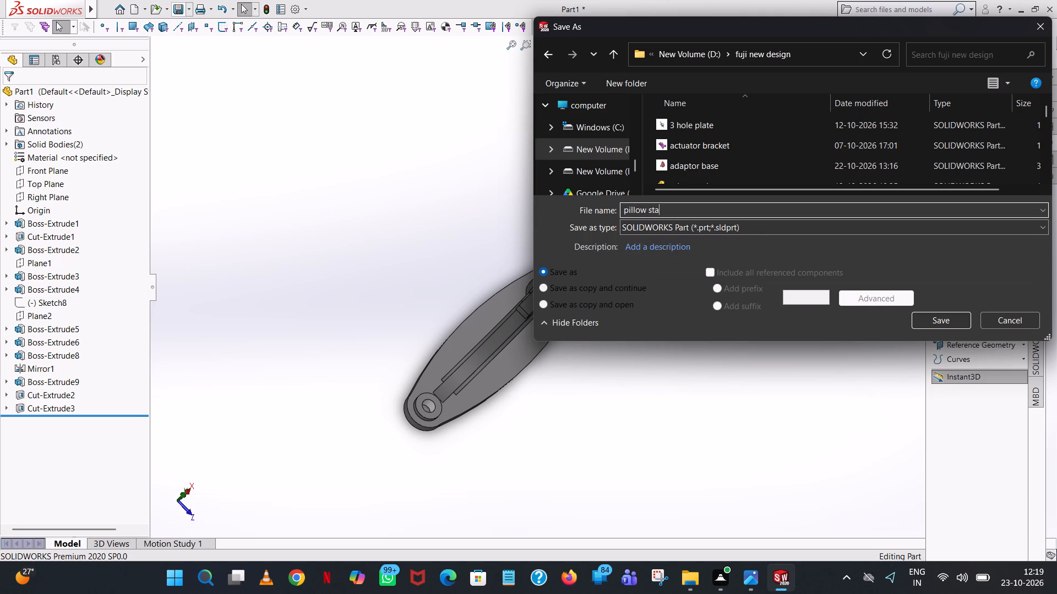
pyautogui.write('nd')
pyautogui.click(928, 319)
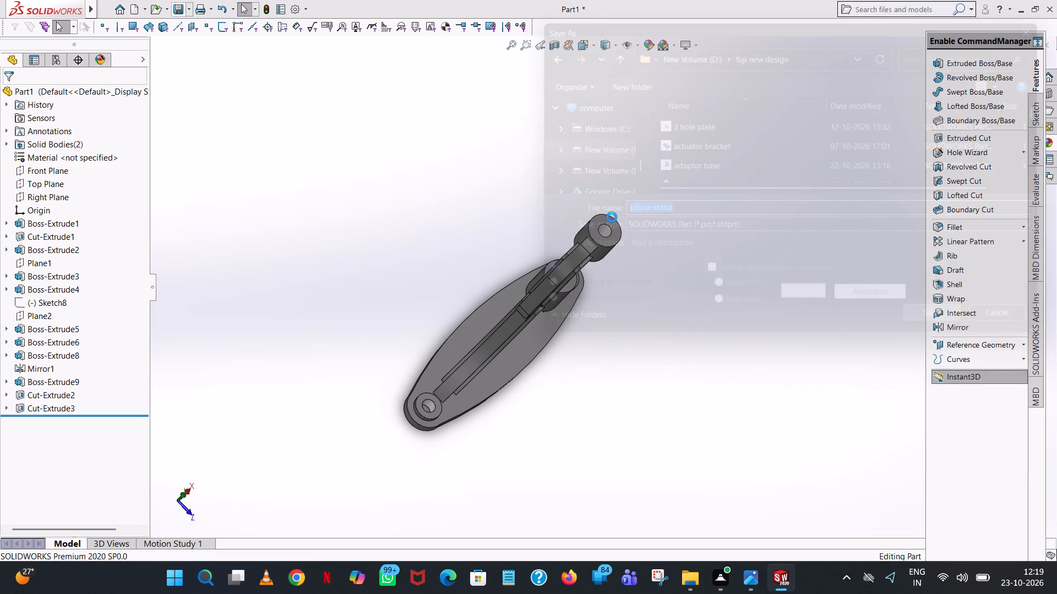